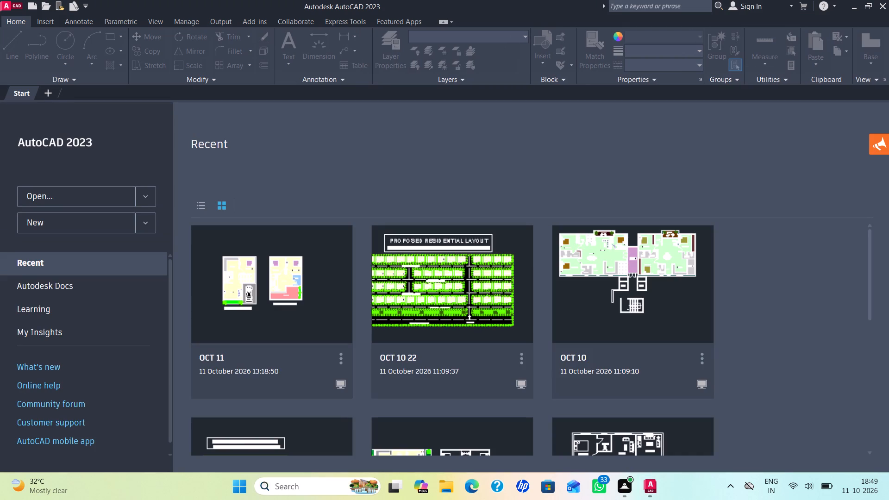
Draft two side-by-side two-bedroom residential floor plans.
Create a new blank drawing from the acadiso.dwt template.
click(112, 225)
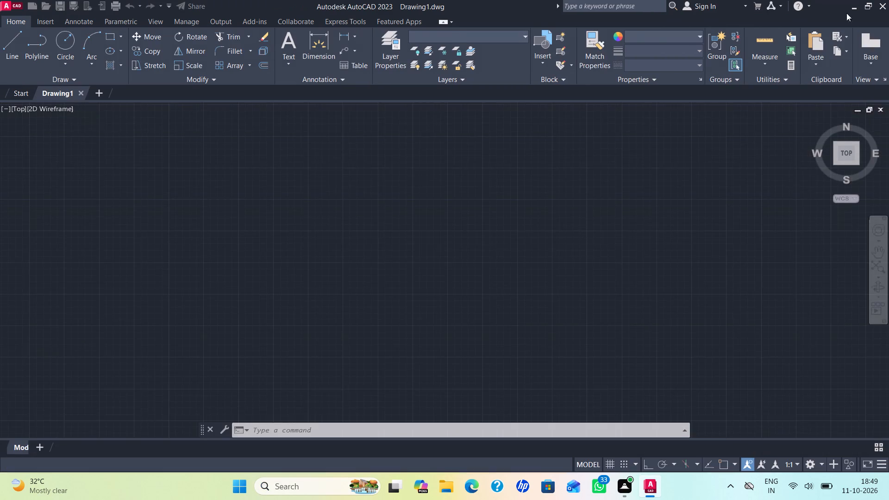
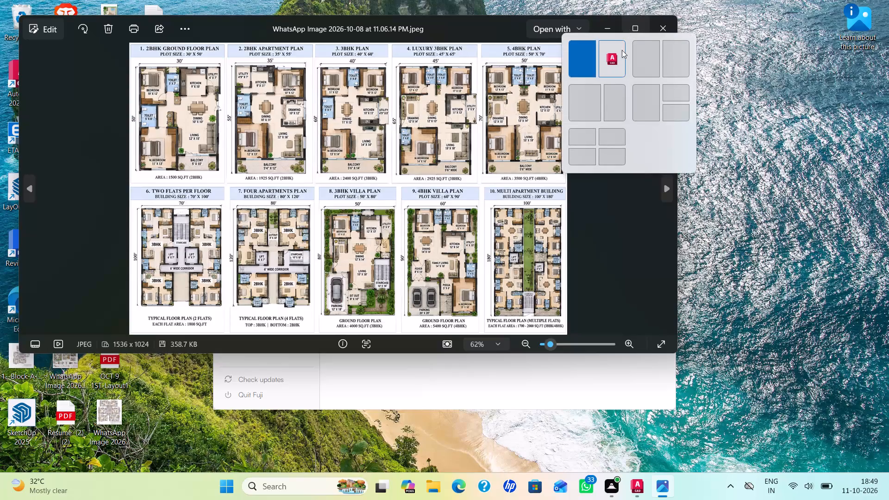
Arrange the floor plan image and the AutoCAD drawing side by side, giving the drawing about two thirds of the width.
click(620, 52)
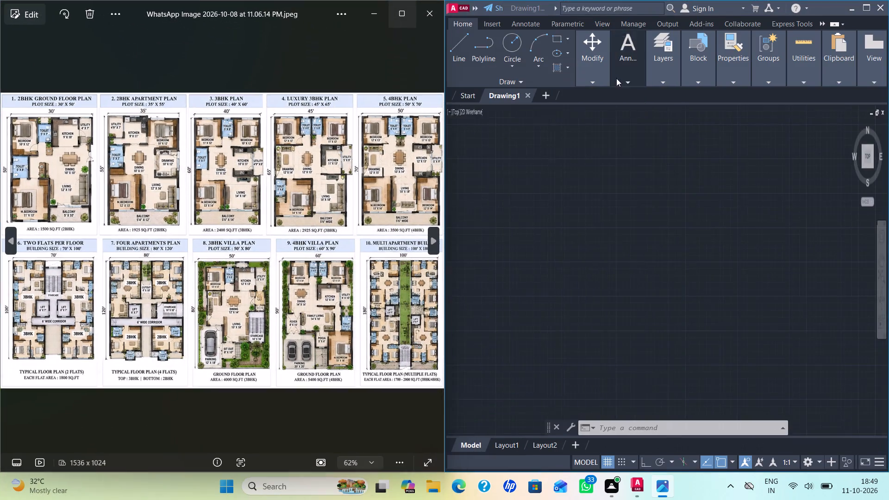
drag(445, 144, 307, 156)
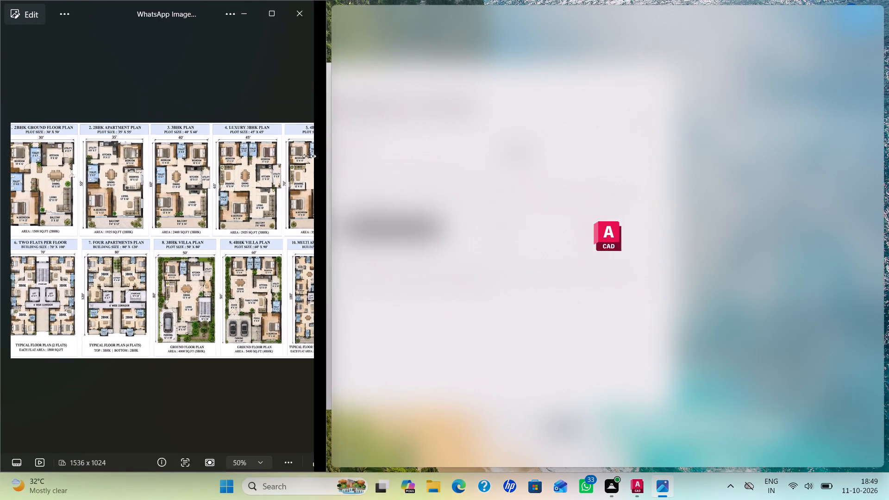
drag(307, 156, 194, 156)
scroll(513, 258, up, 6)
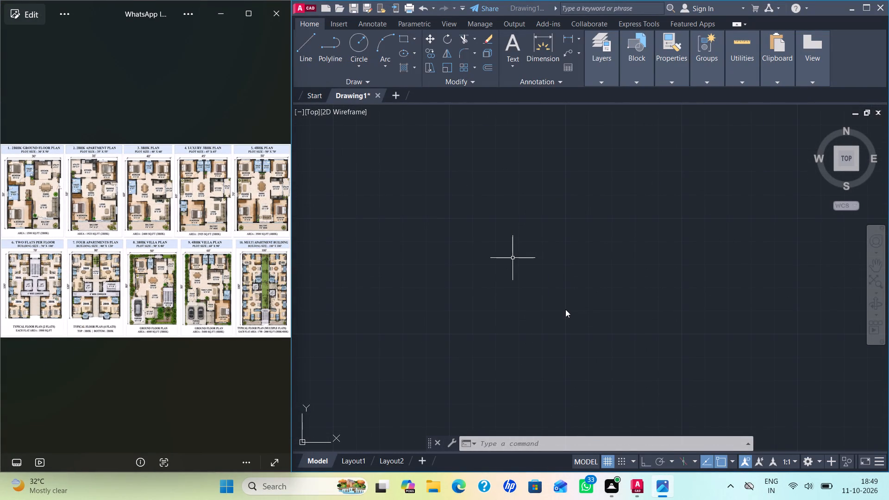
click(561, 295)
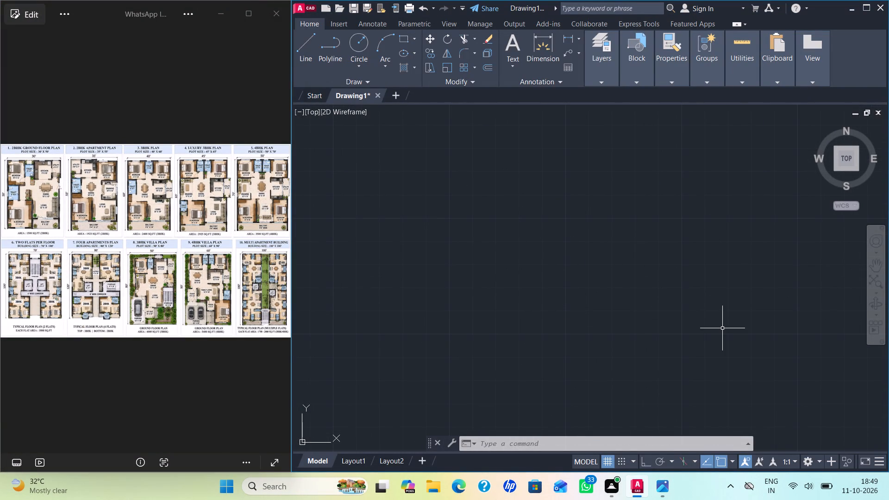
click(616, 320)
click(452, 196)
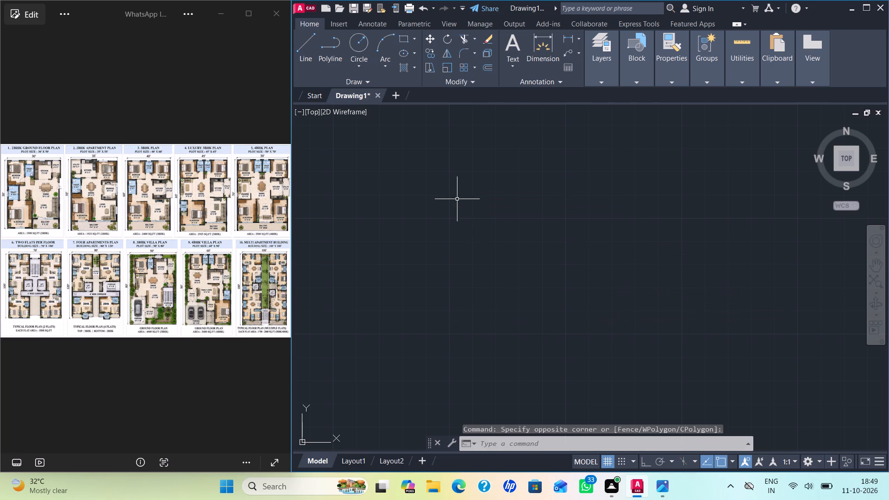
Examine the room layout and dimensions of plan 1, the 2BHK ground floor plan, in the reference image.
scroll(37, 153, up, 4)
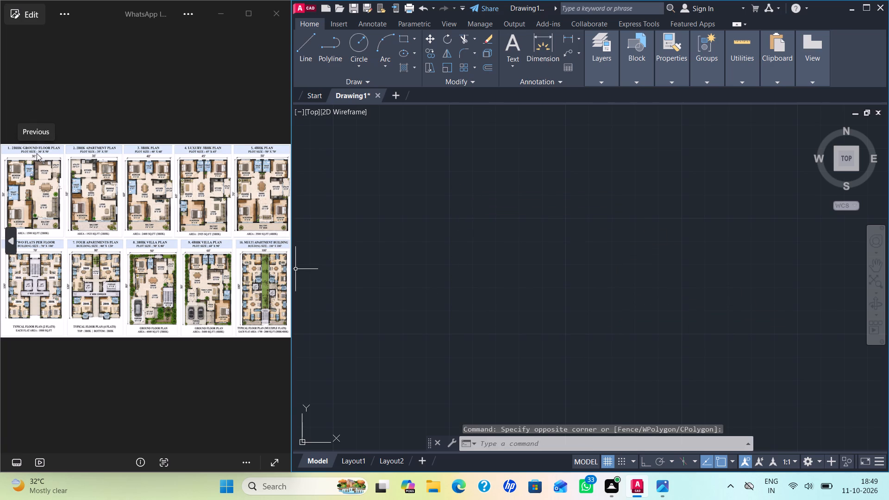
scroll(69, 181, up, 8)
middle_drag(50, 188, 148, 234)
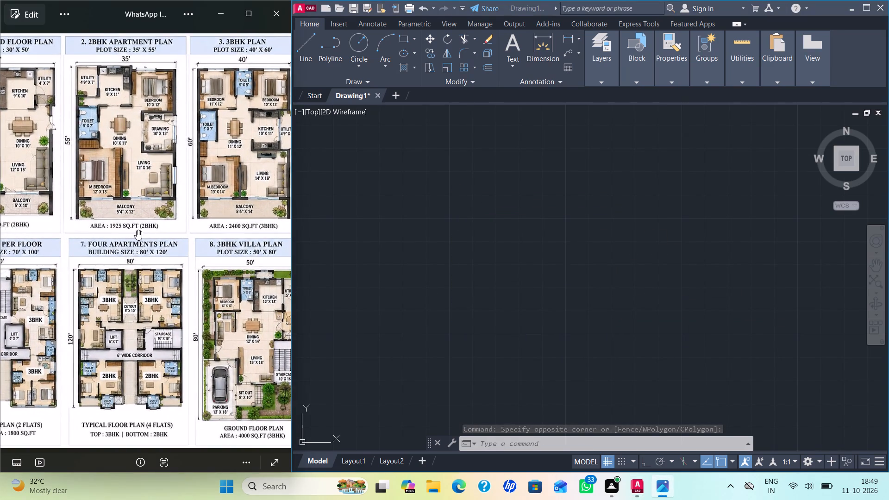
middle_drag(110, 220, 279, 285)
scroll(70, 97, up, 4)
middle_drag(73, 132, 99, 168)
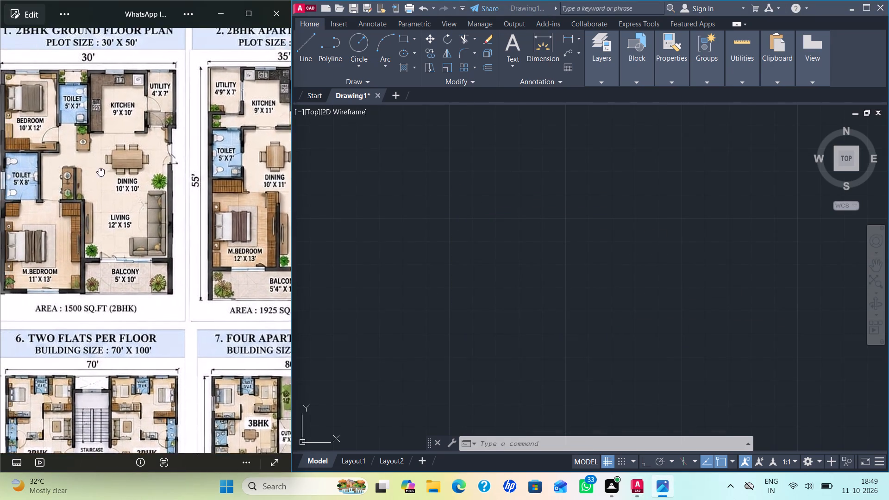
middle_drag(99, 168, 153, 248)
scroll(112, 121, up, 1)
middle_drag(124, 140, 157, 175)
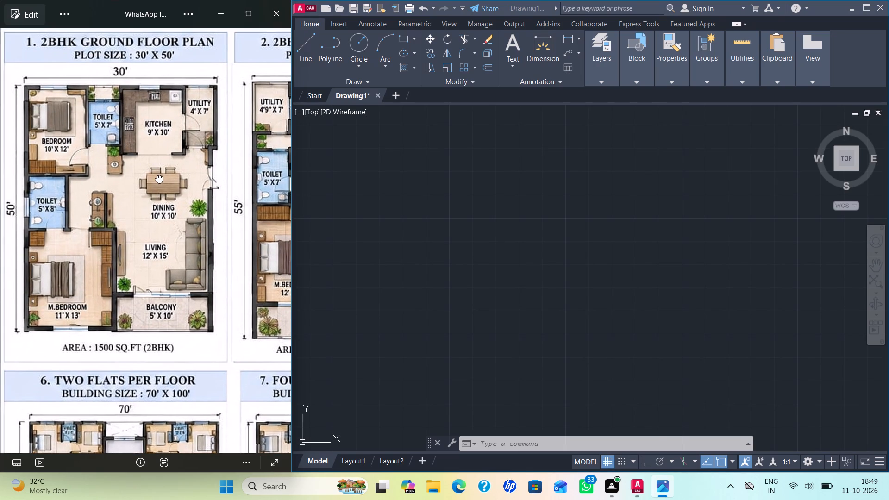
middle_drag(157, 175, 170, 187)
scroll(450, 223, down, 4)
scroll(451, 219, up, 3)
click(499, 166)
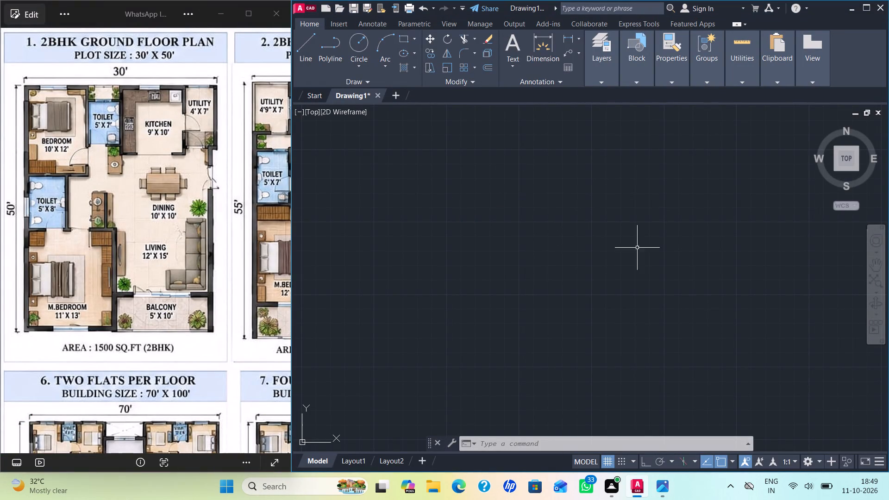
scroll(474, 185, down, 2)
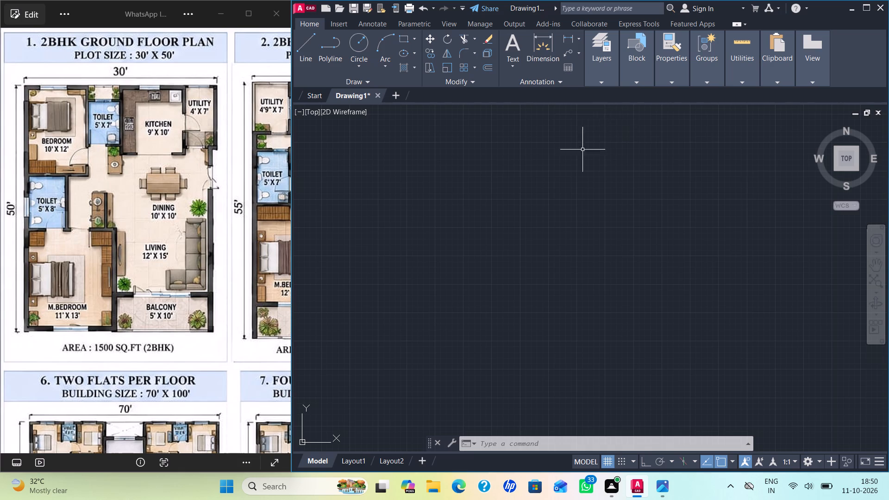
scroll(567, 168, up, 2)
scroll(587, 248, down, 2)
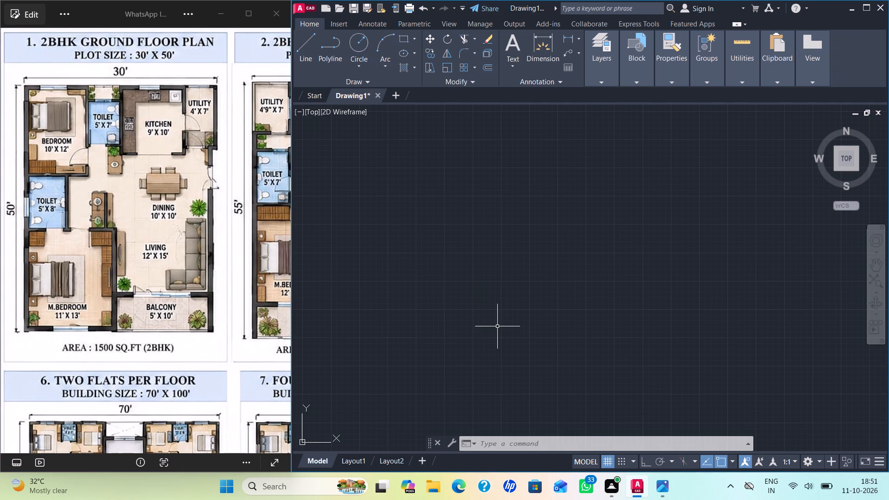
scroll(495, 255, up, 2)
Set the drawing's length units to Architectural with 0'-0 1/2" precision and choose the insertion scale units.
text(UN)
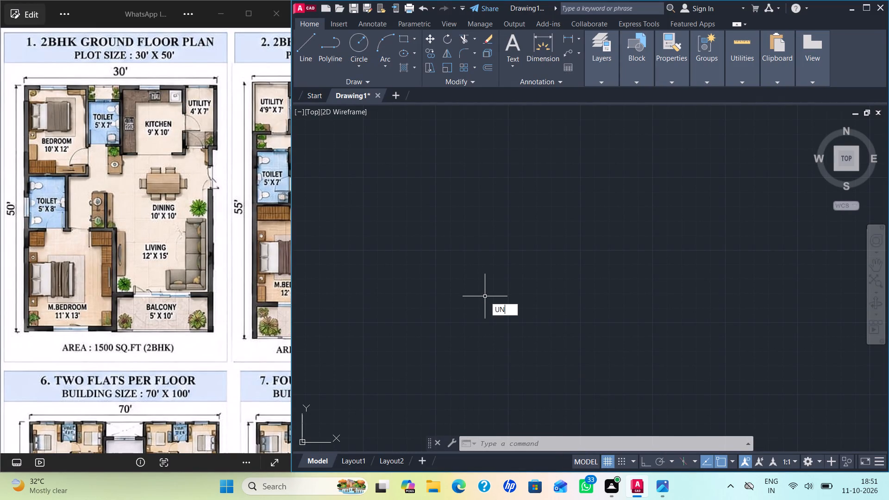
key(Return)
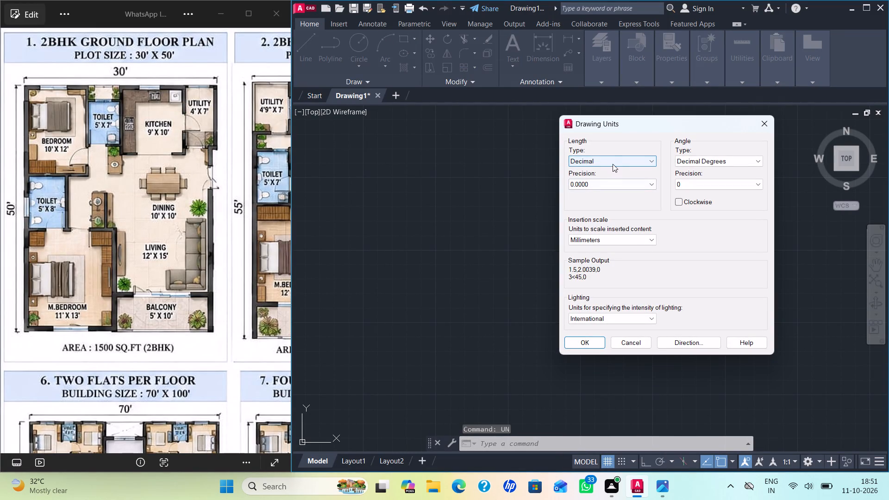
click(614, 157)
click(603, 172)
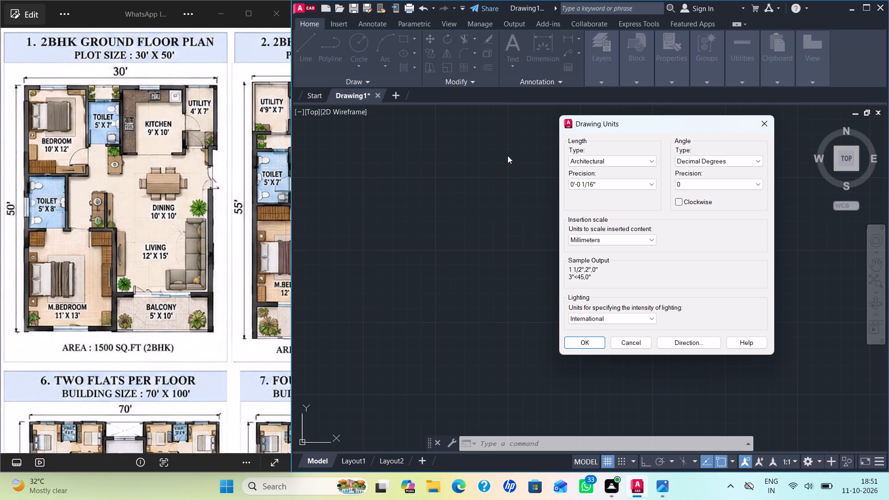
click(626, 182)
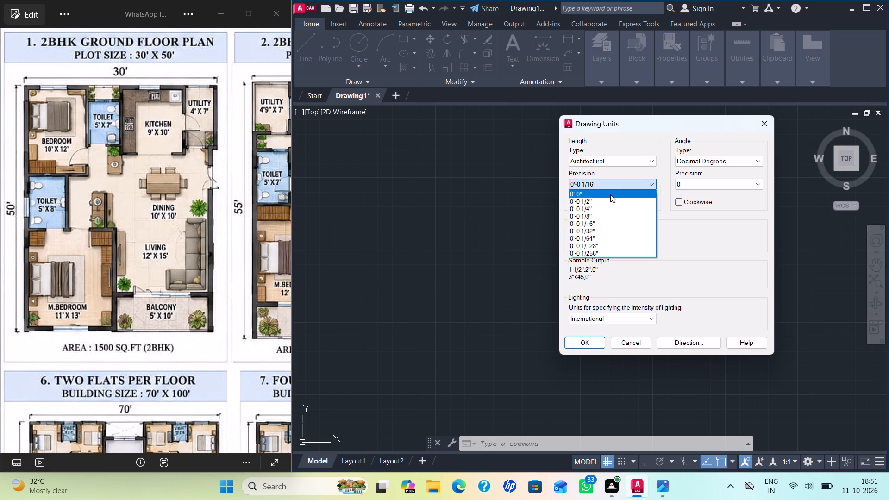
click(595, 200)
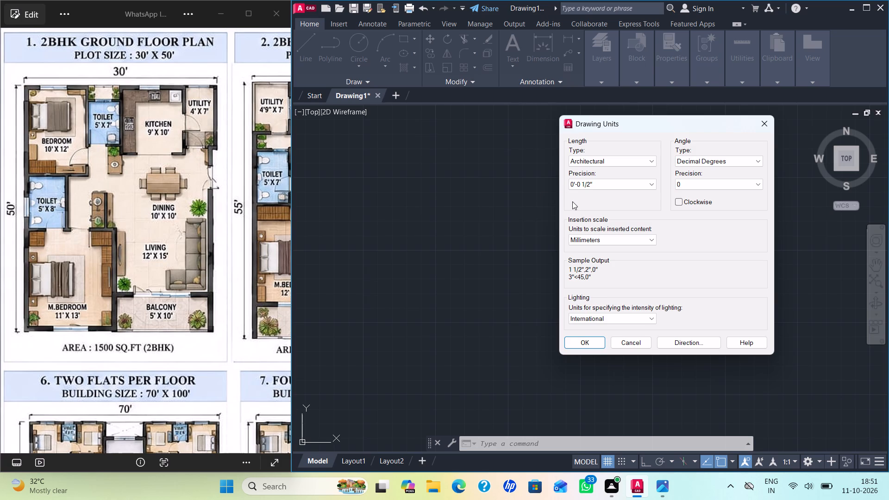
click(623, 236)
click(611, 258)
click(590, 340)
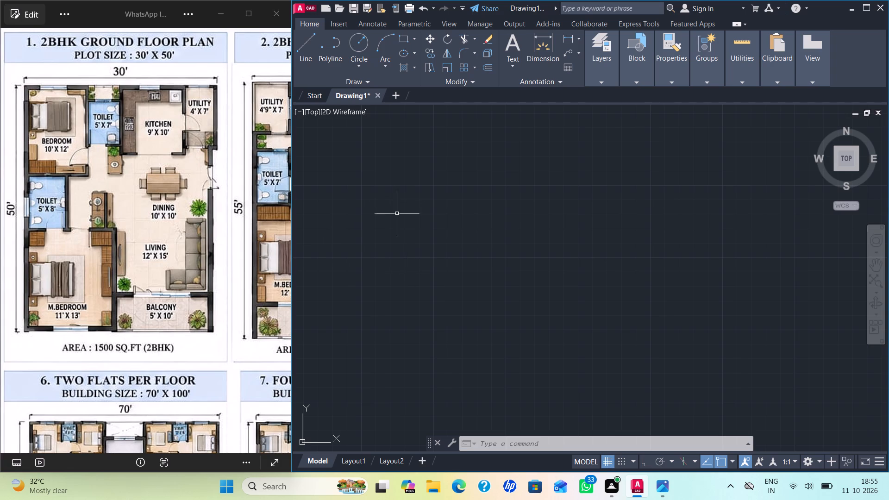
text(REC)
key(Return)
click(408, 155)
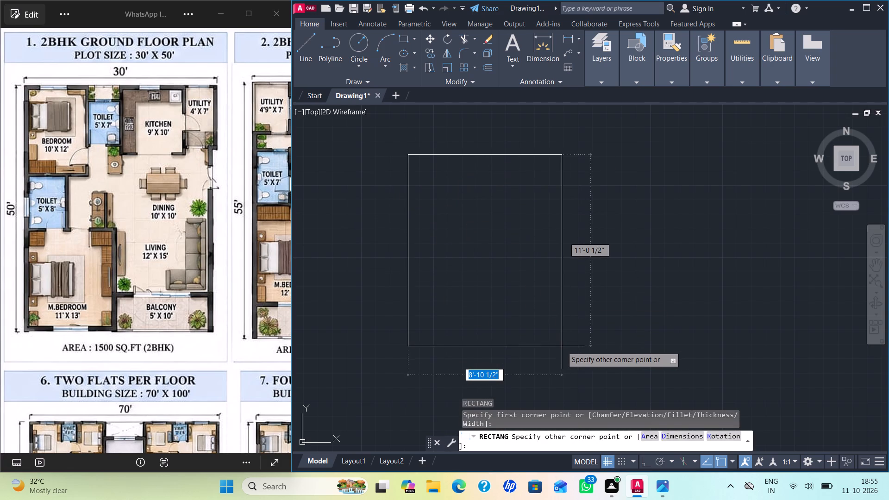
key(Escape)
Modify the ISO-25 dimension style to Architectural primary units with 0'-0 1/2" precision and make it the current style.
key(d)
key(Return)
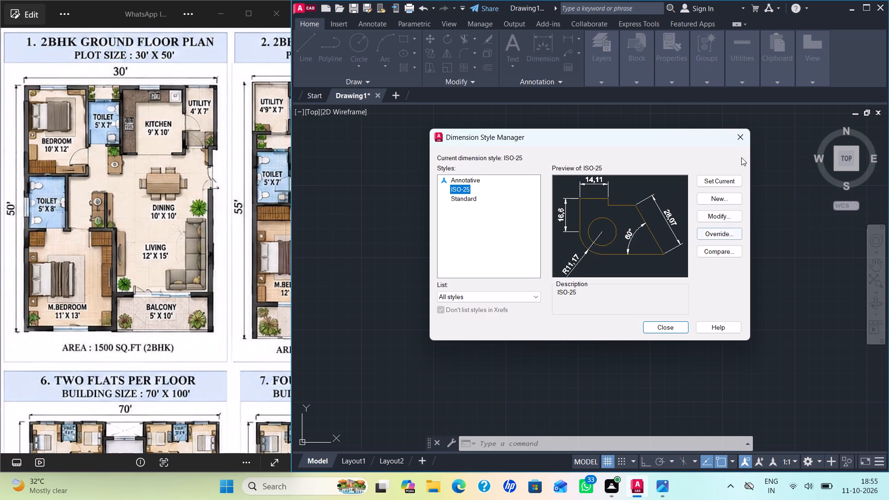
click(708, 215)
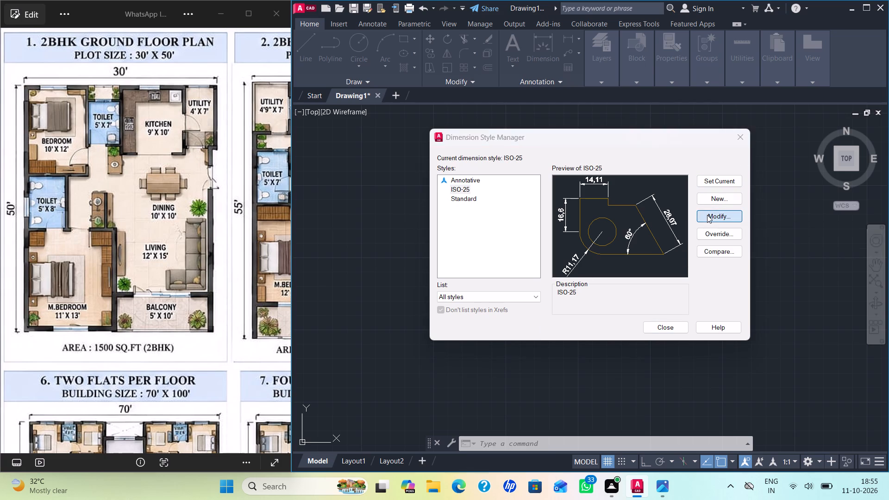
click(601, 155)
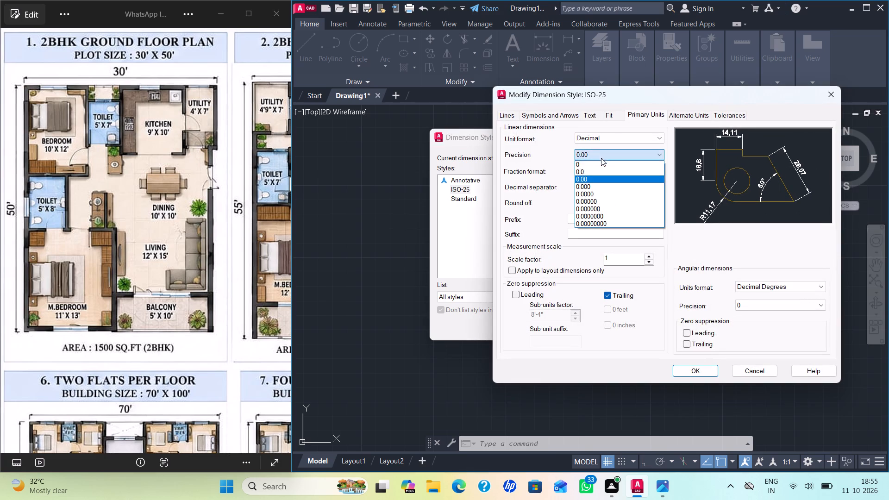
click(600, 166)
click(603, 134)
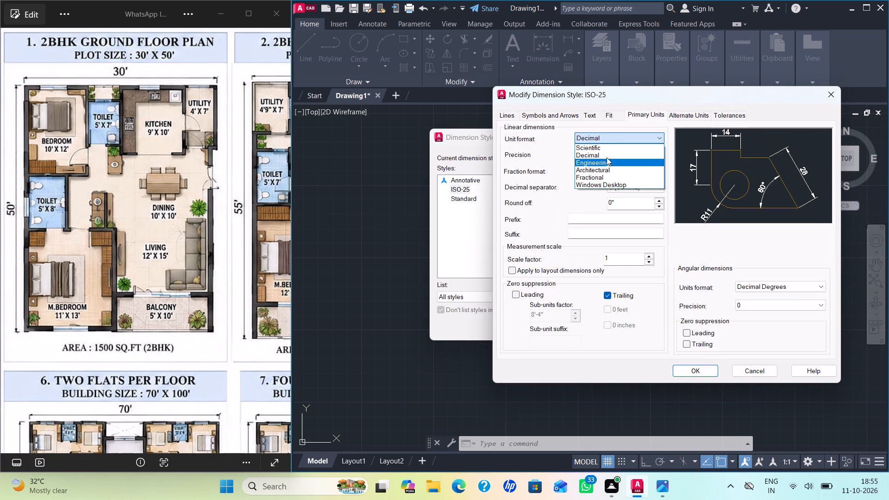
click(613, 173)
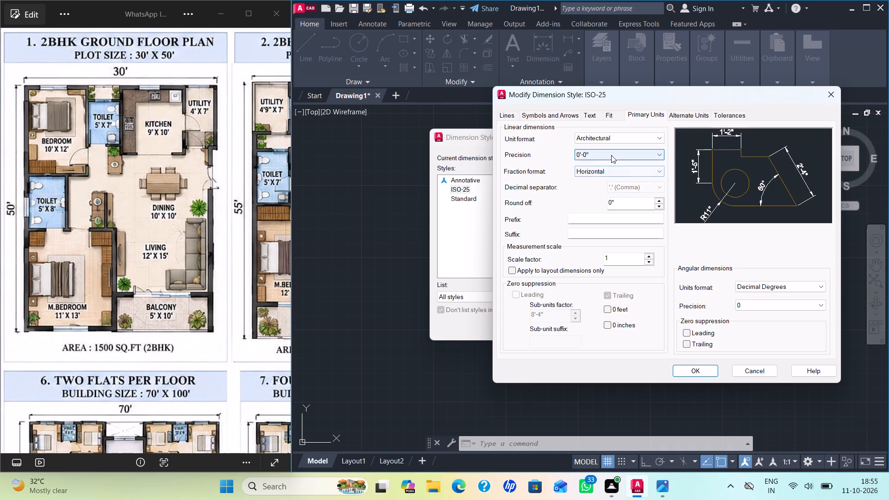
click(611, 155)
click(607, 171)
click(685, 373)
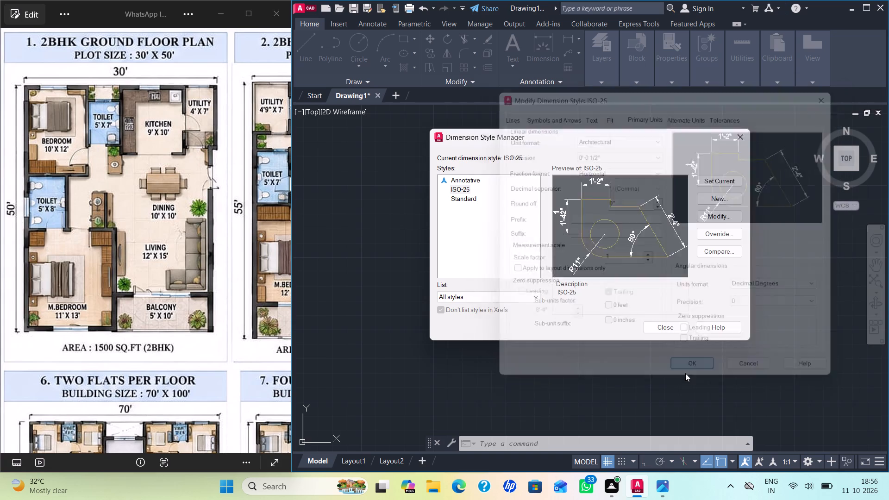
click(719, 175)
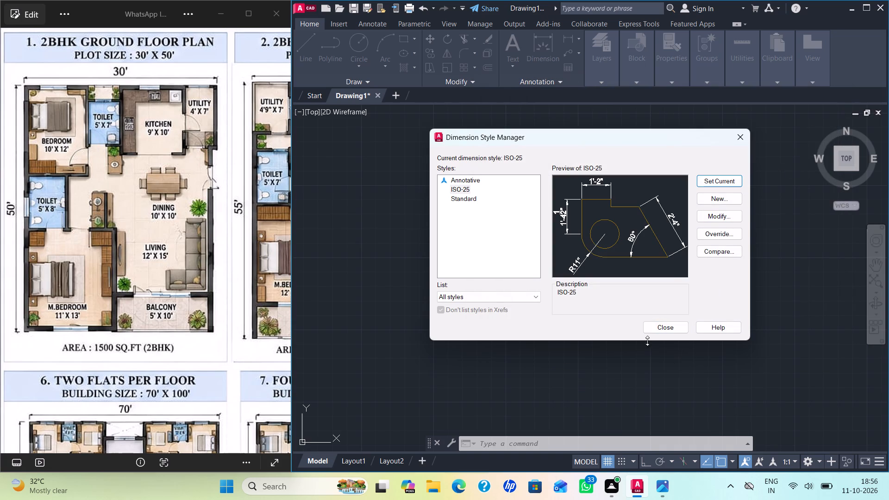
click(663, 328)
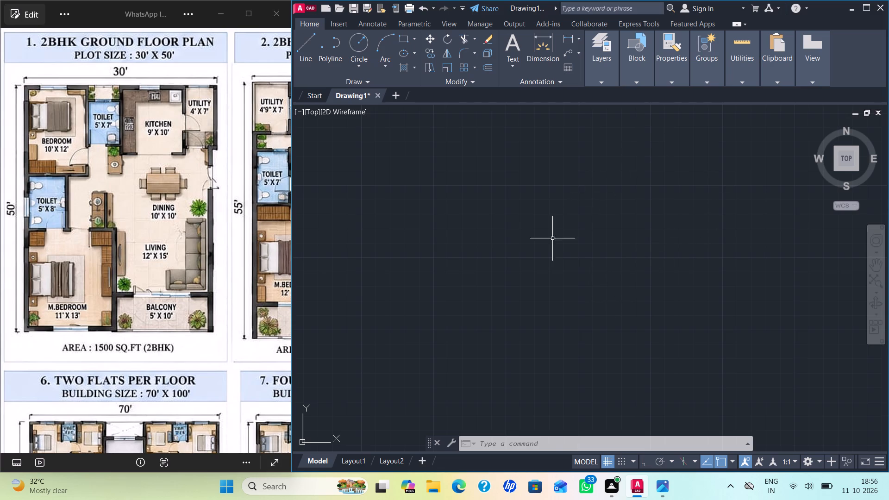
Draw a 30' by 50' rectangle for the plot's outer boundary in the empty drawing area.
scroll(517, 255, down, 2)
scroll(511, 259, up, 1)
text(RE)
key(c)
key(Return)
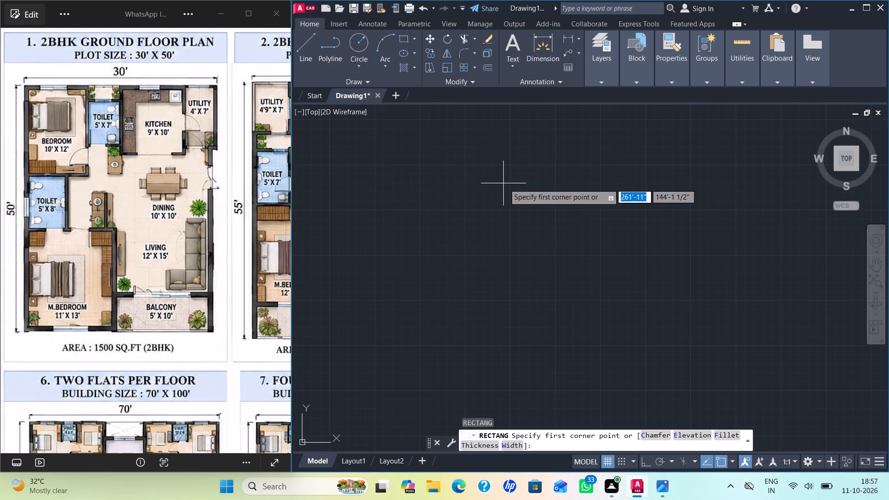
click(463, 131)
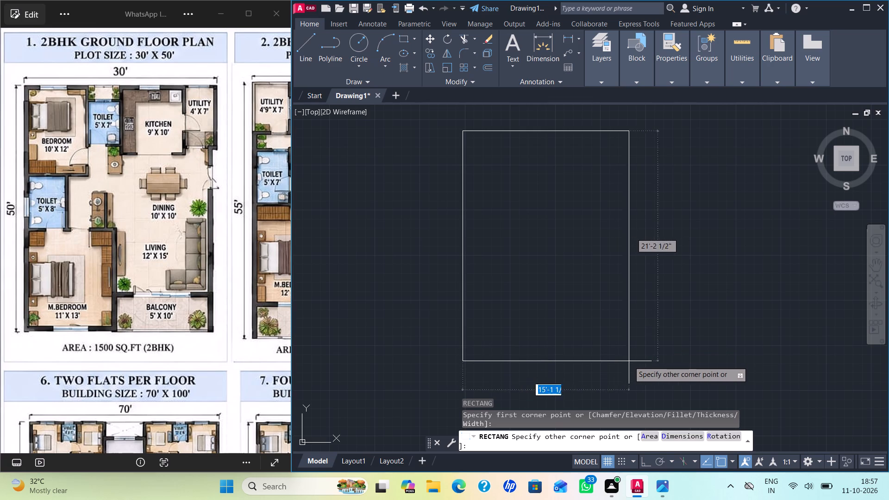
text(30)
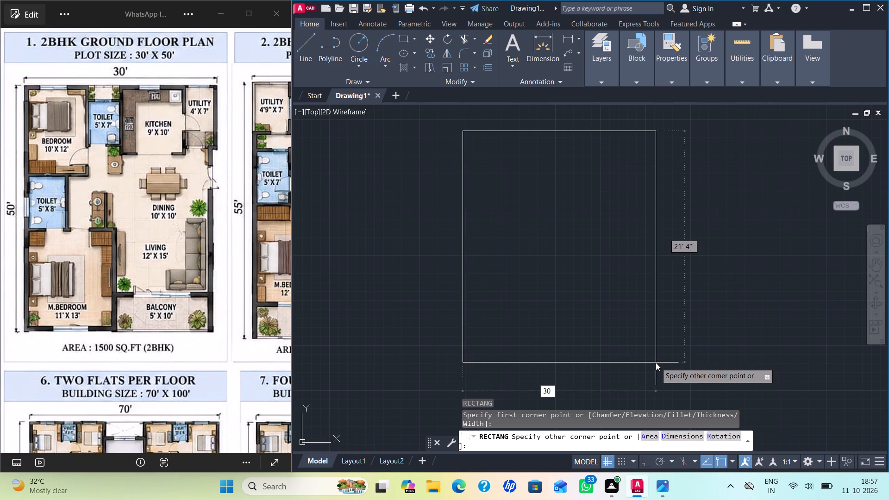
key(apostrophe)
key(Tab)
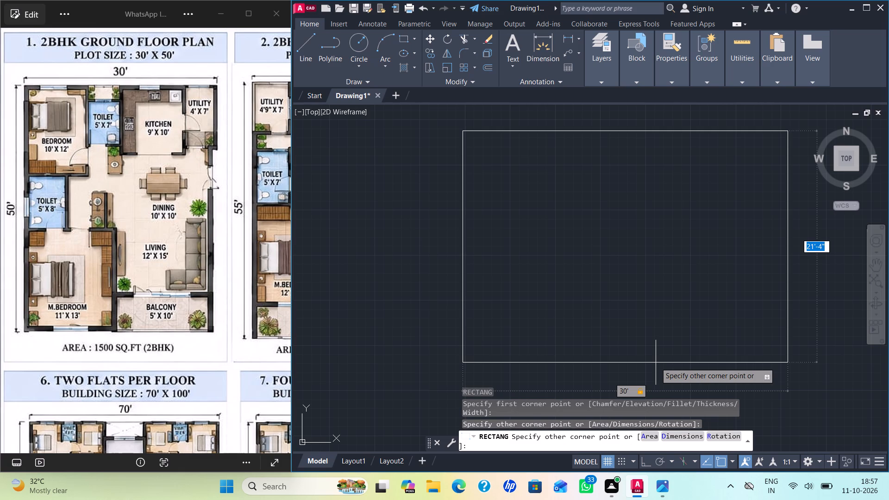
key(5)
key(0)
key(apostrophe)
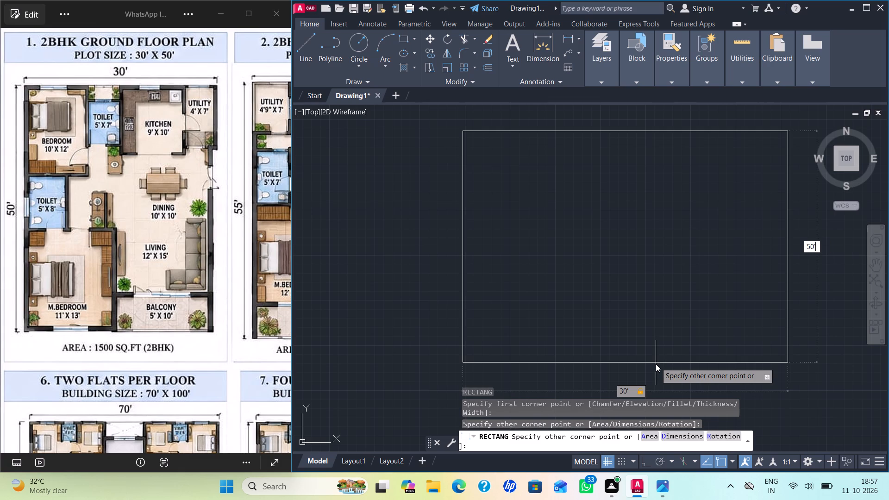
key(Return)
Offset the plot rectangle 9" inward to form the exterior walls.
scroll(637, 316, down, 3)
middle_drag(636, 311, 625, 236)
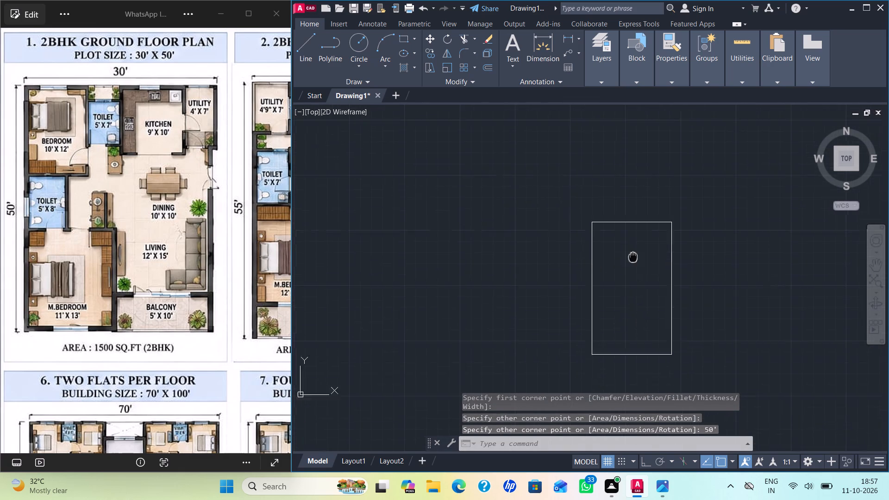
middle_drag(625, 236, 554, 206)
scroll(554, 206, up, 1)
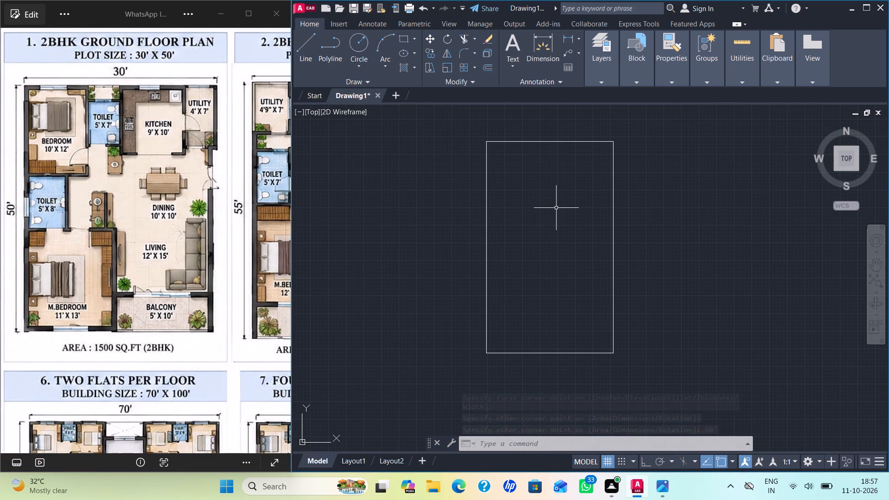
middle_drag(555, 209, 545, 230)
scroll(545, 230, up, 1)
scroll(545, 230, down, 1)
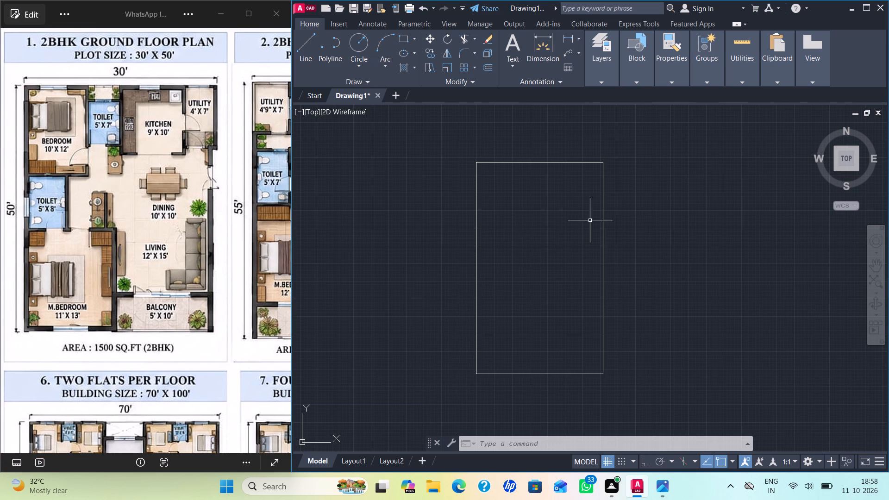
scroll(511, 230, up, 1)
scroll(511, 230, down, 1)
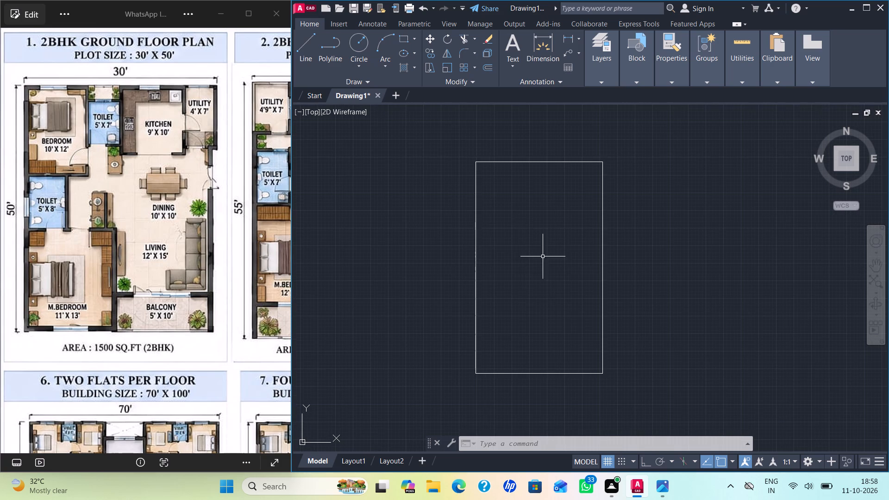
middle_drag(530, 244, 495, 236)
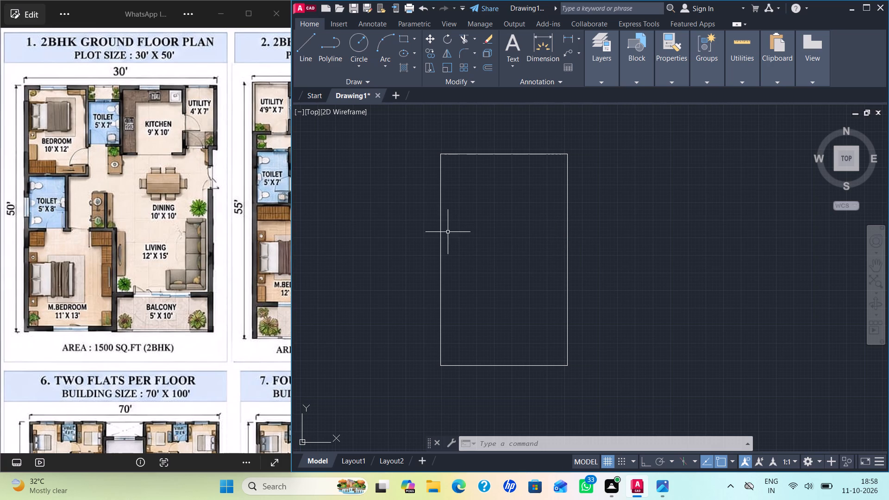
key(o)
key(Return)
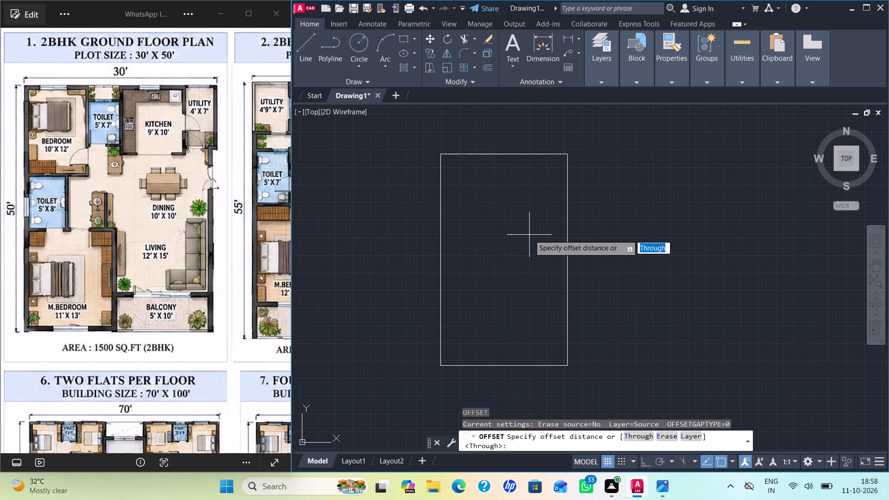
text(9")
key(Return)
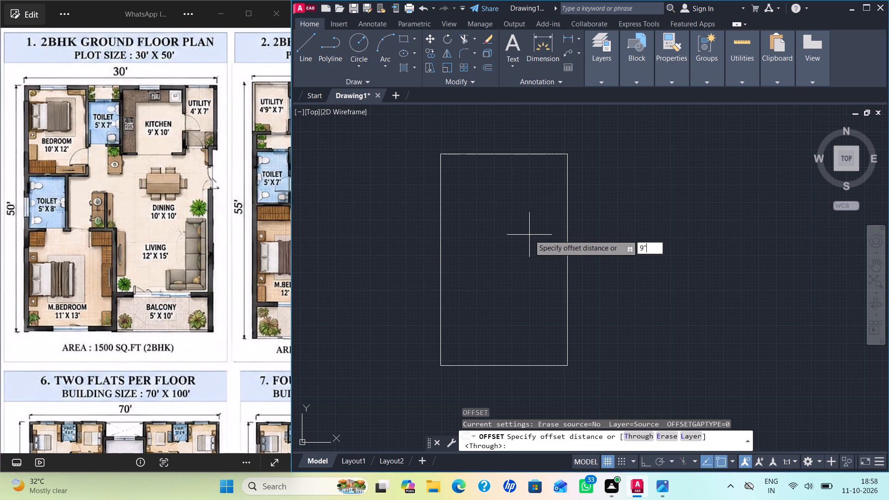
click(566, 228)
click(519, 250)
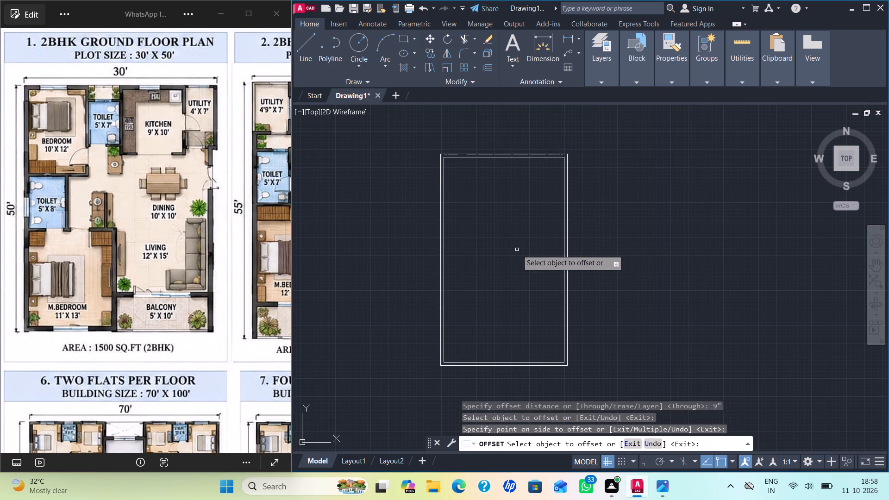
key(Escape)
key(Escape)
Explode both exterior wall rectangles into separate lines.
drag(533, 195, 530, 183)
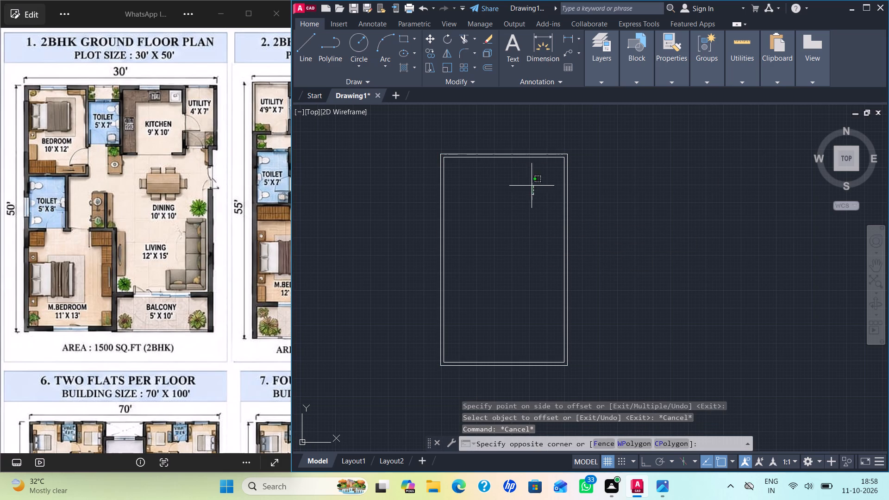
click(495, 129)
key(x)
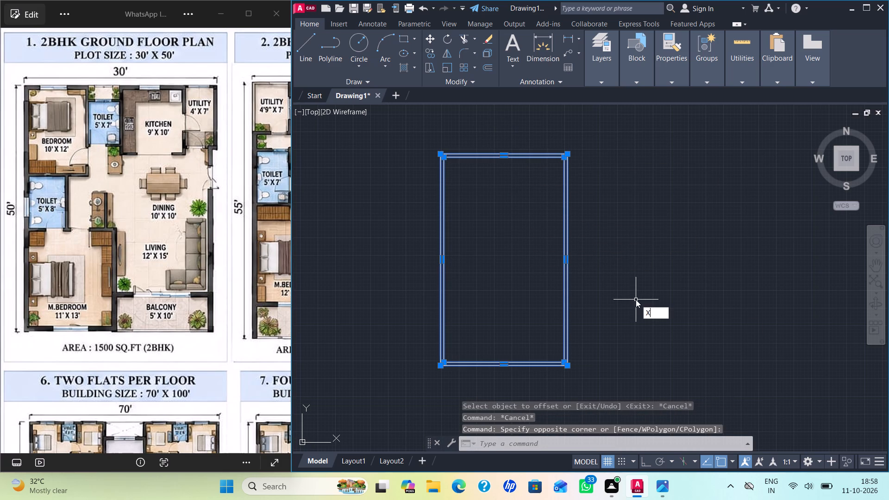
key(Return)
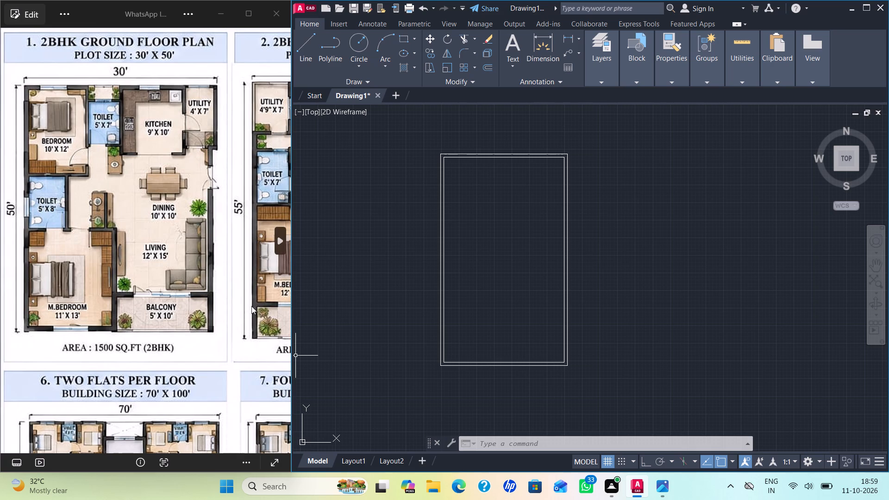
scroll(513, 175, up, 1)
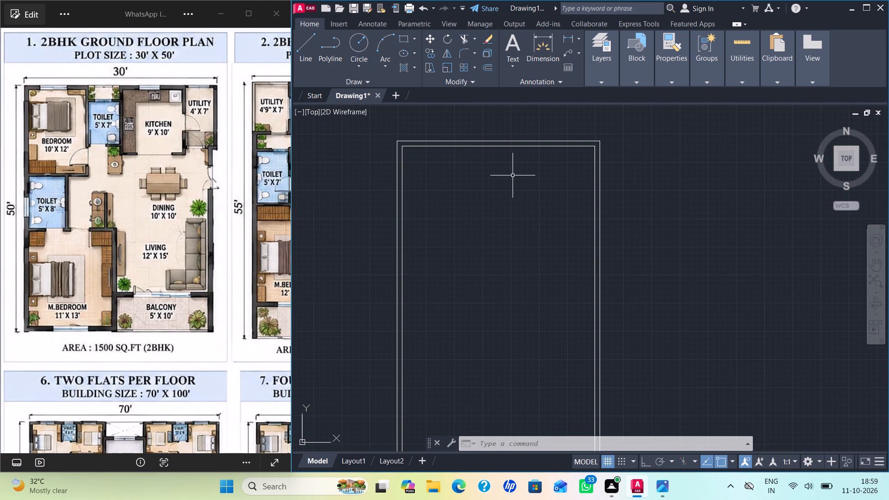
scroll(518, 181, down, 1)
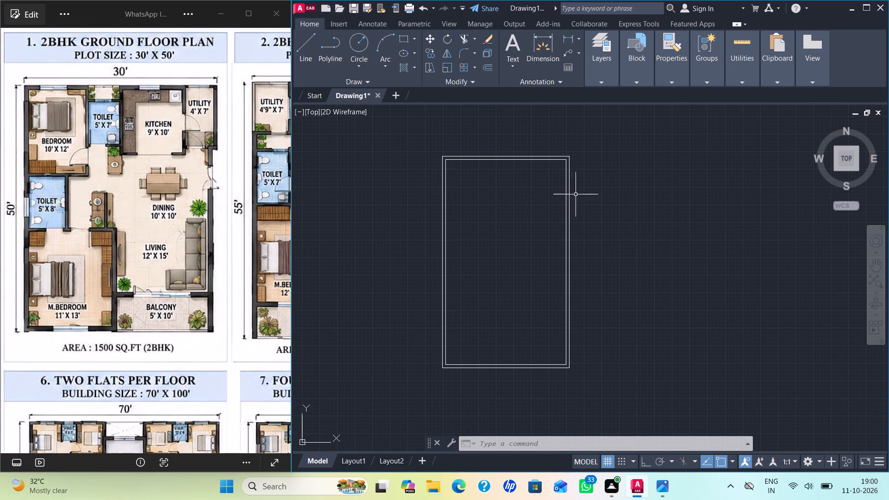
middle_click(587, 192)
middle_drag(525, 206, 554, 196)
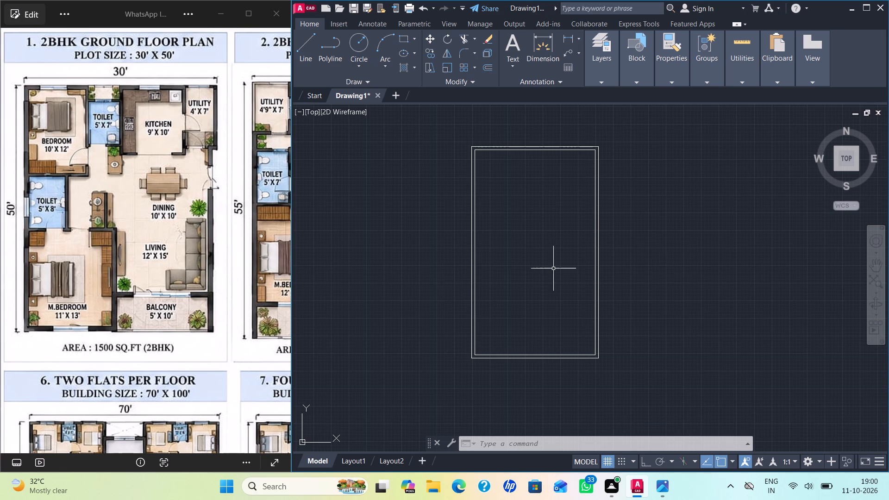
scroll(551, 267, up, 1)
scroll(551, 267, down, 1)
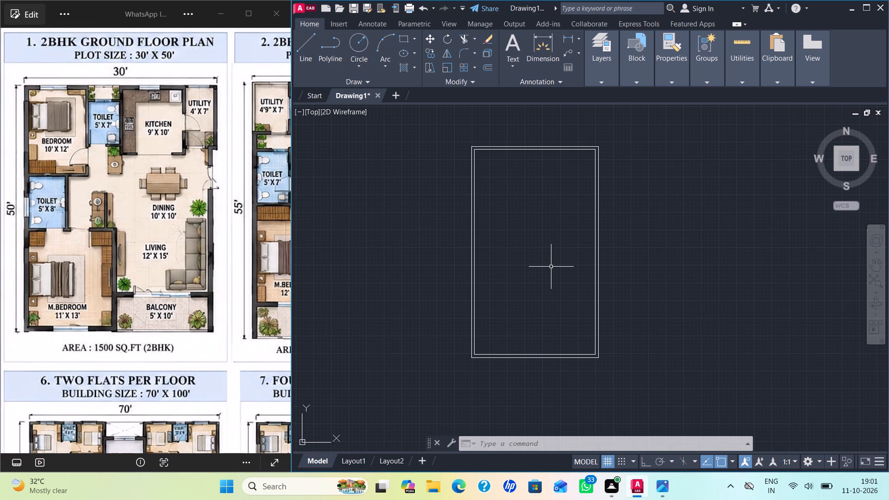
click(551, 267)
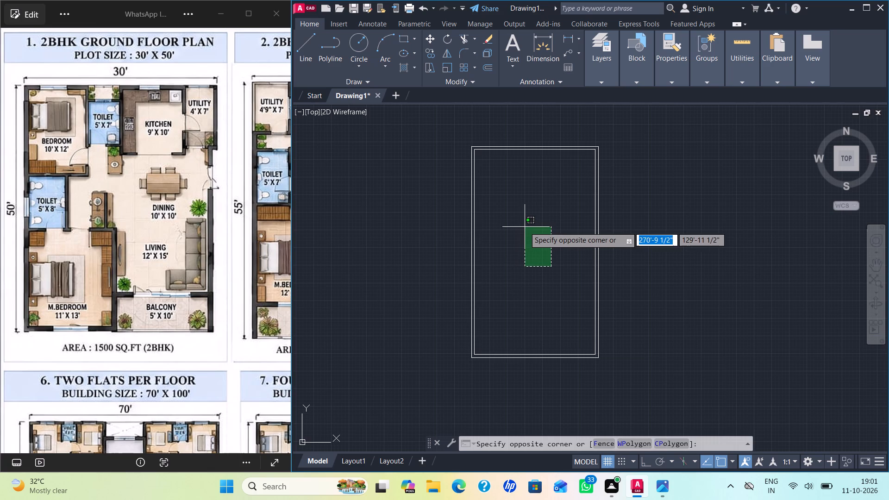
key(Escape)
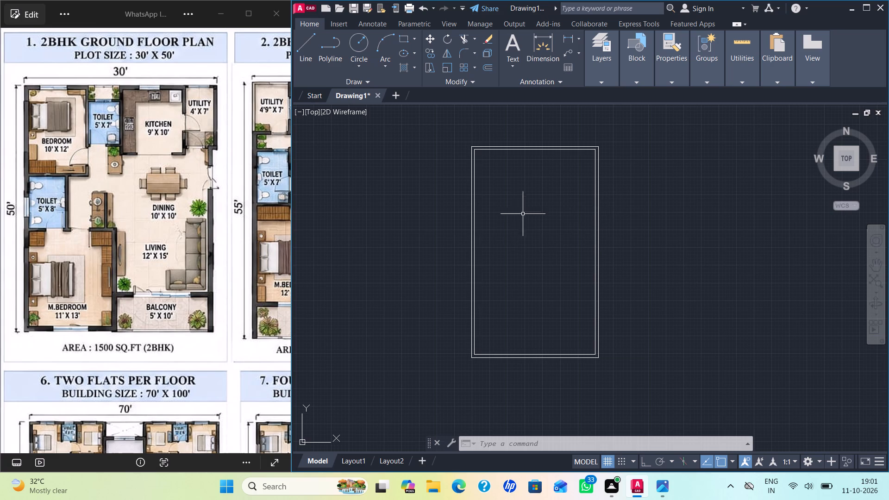
Offset the left exterior wall's inner line 10' inward for the bedroom width, and offset the new line 6" for the partition wall.
scroll(521, 201, up, 1)
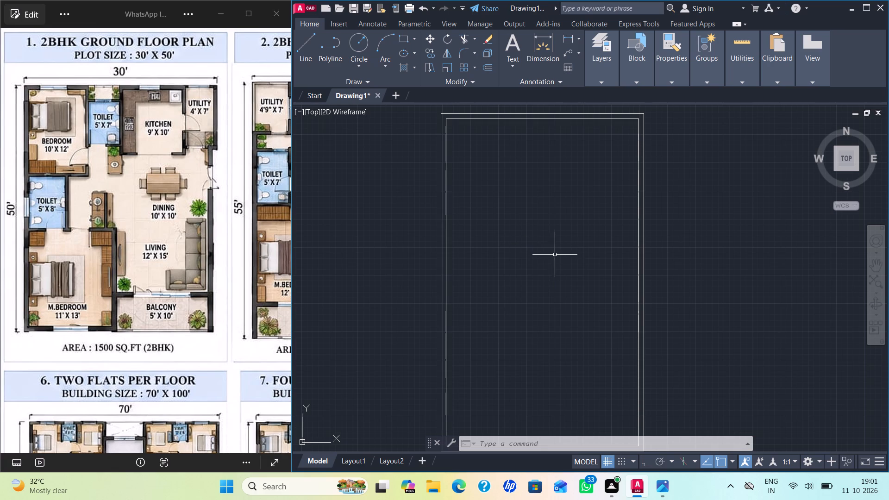
key(Escape)
key(Escape)
key(o)
key(Return)
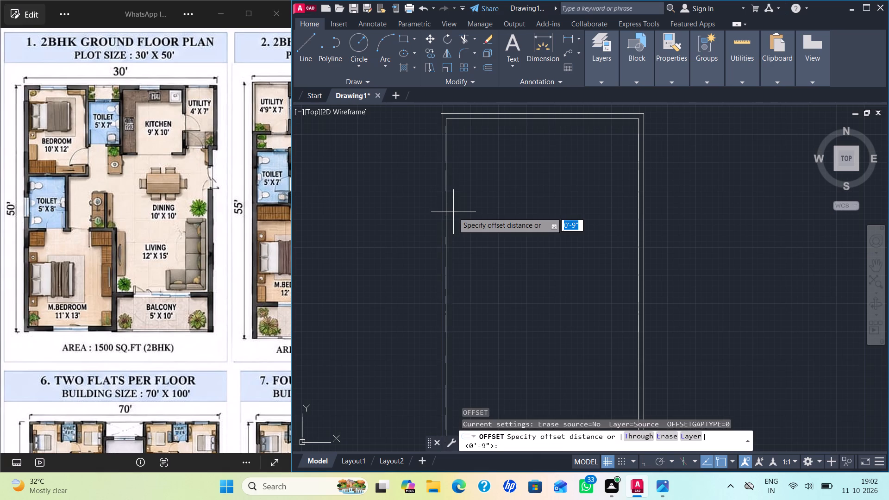
key(1)
text(0')
key(Return)
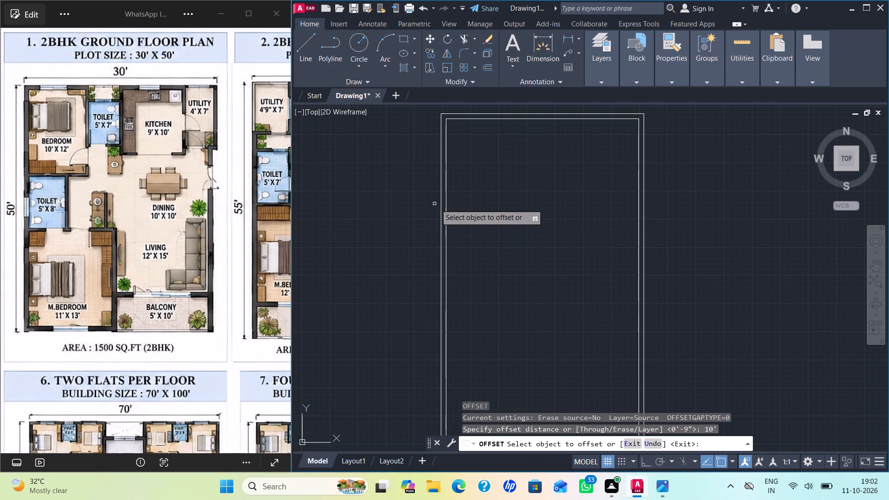
click(446, 202)
click(518, 207)
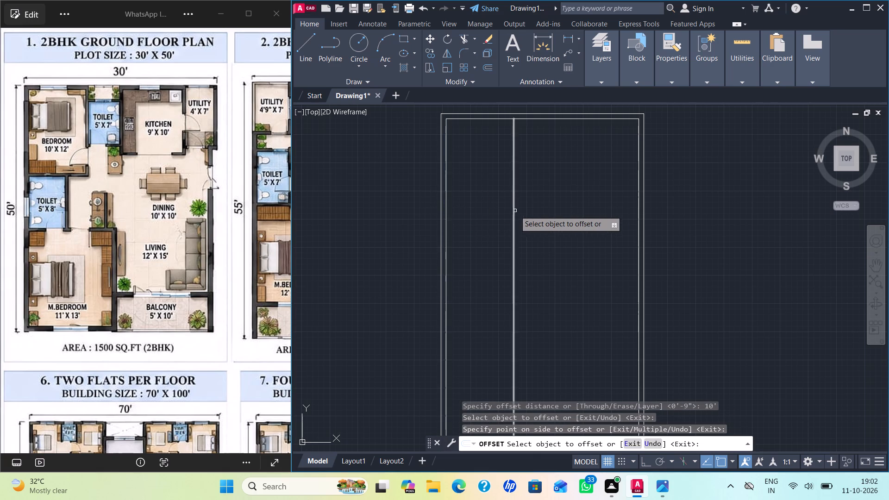
click(514, 212)
key(6)
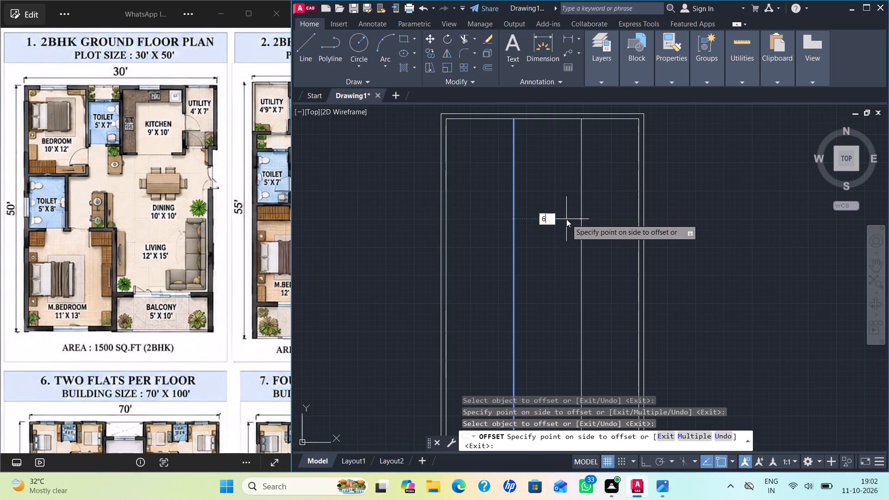
key(shift+quotedbl)
key(Return)
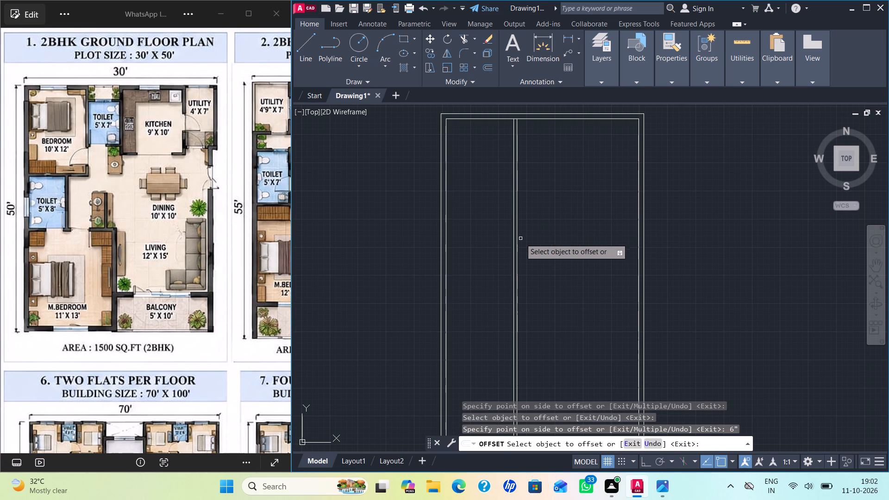
Offset the bedroom partition's right line 5' to the right for the toilet width, and offset that line 6" for the wall.
click(518, 239)
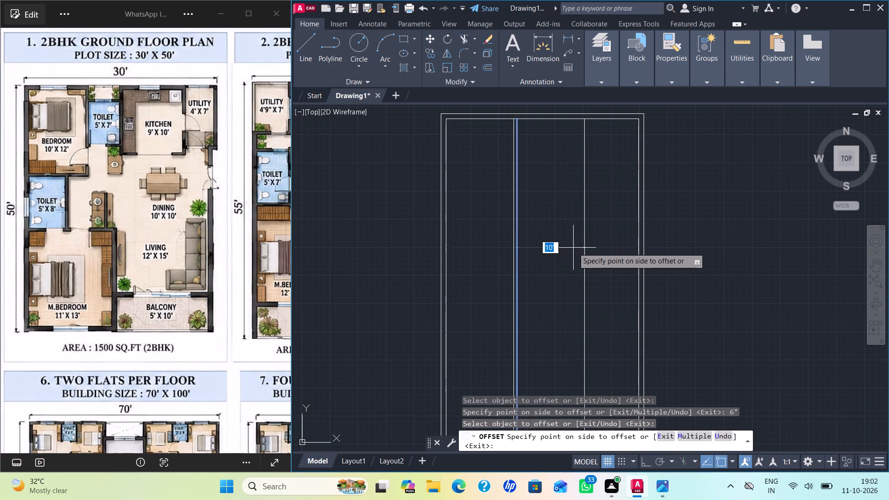
text(5')
key(Return)
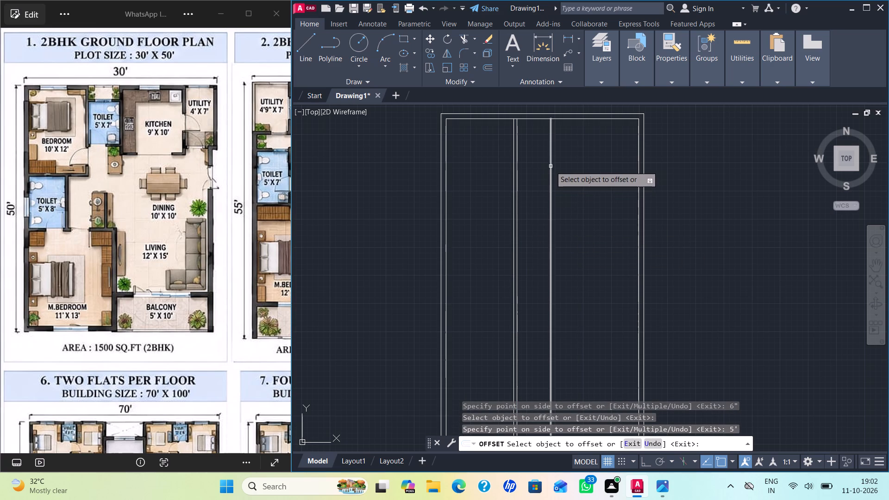
click(551, 166)
text(6")
key(Return)
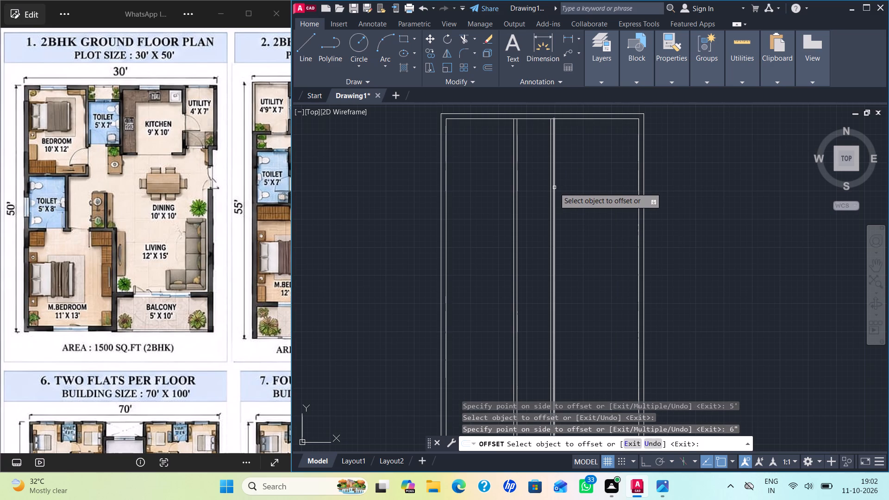
Offset the toilet wall's right line 9' to the right for the kitchen width, and offset that line 6" for the wall.
click(554, 187)
key(9)
key(apostrophe)
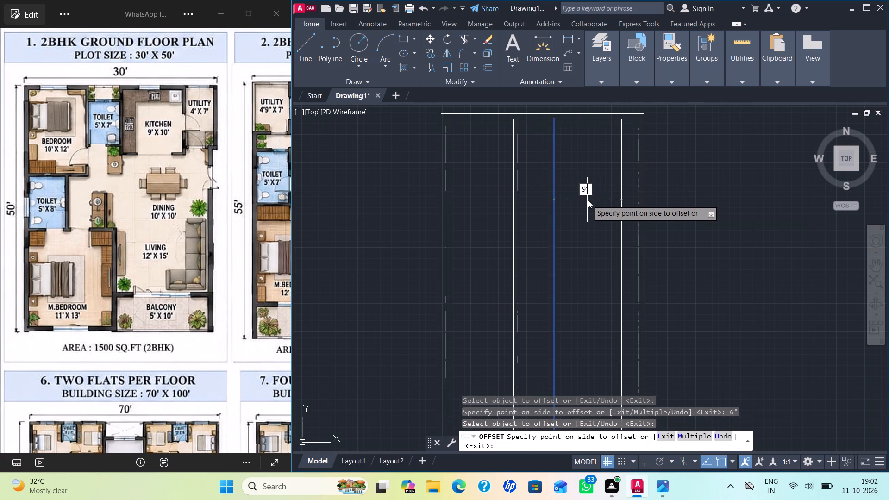
key(Return)
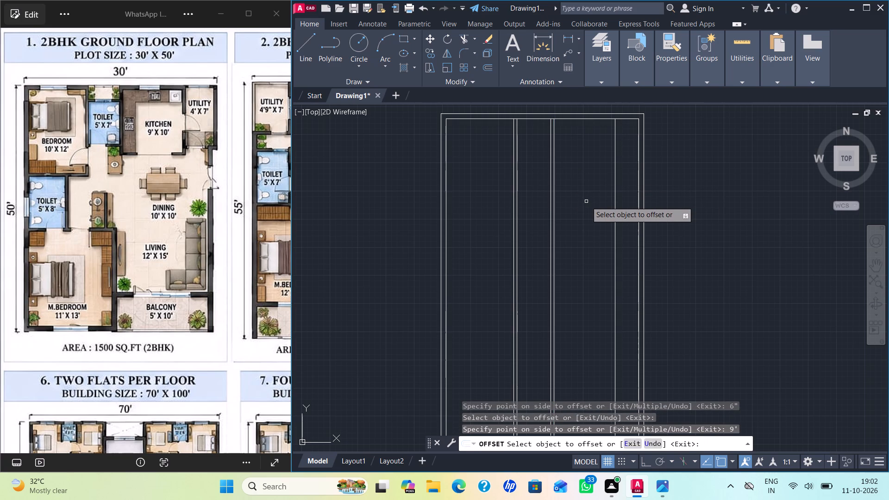
middle_drag(581, 206, 543, 219)
middle_click(537, 223)
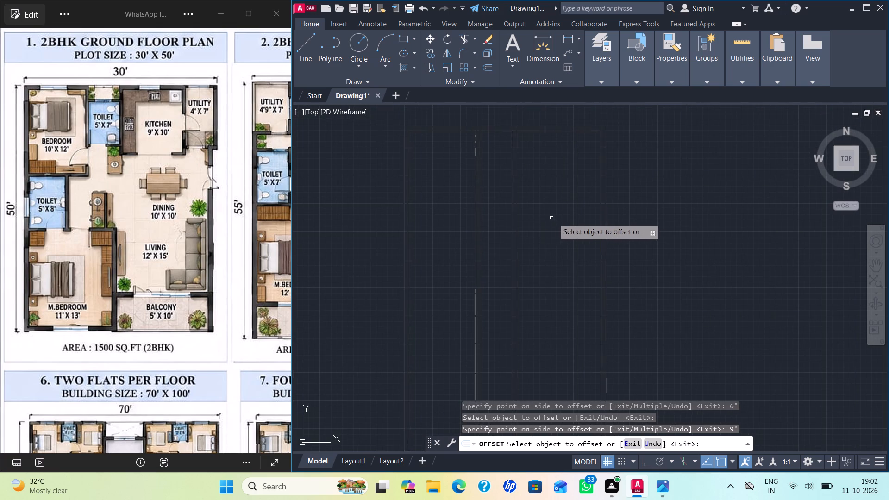
click(577, 200)
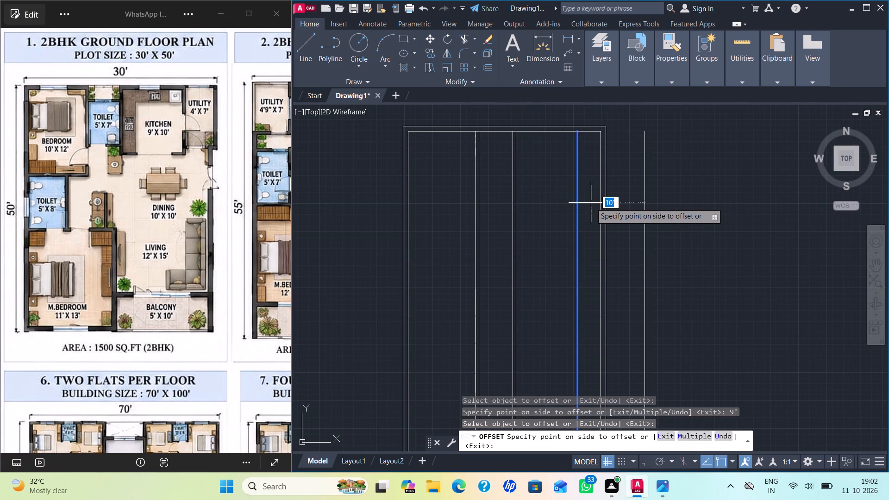
text(6")
key(Return)
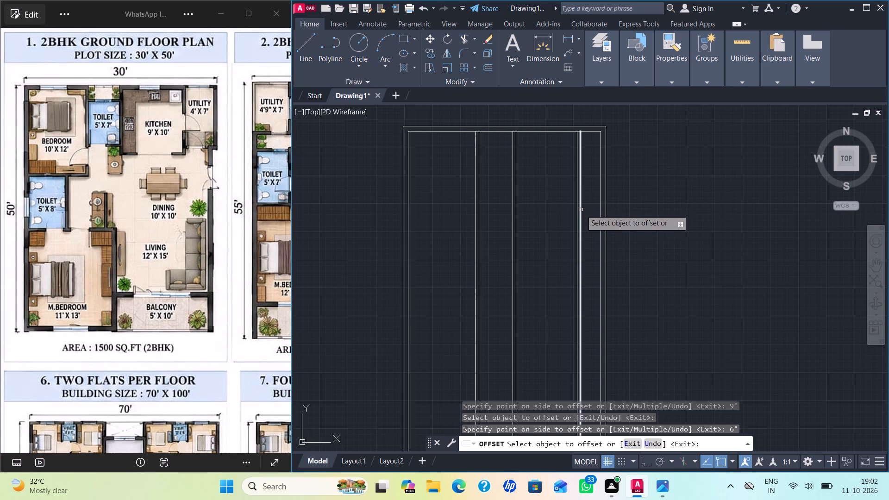
Offset the kitchen wall's right line 4' to the right for the utility width.
click(581, 210)
text(4')
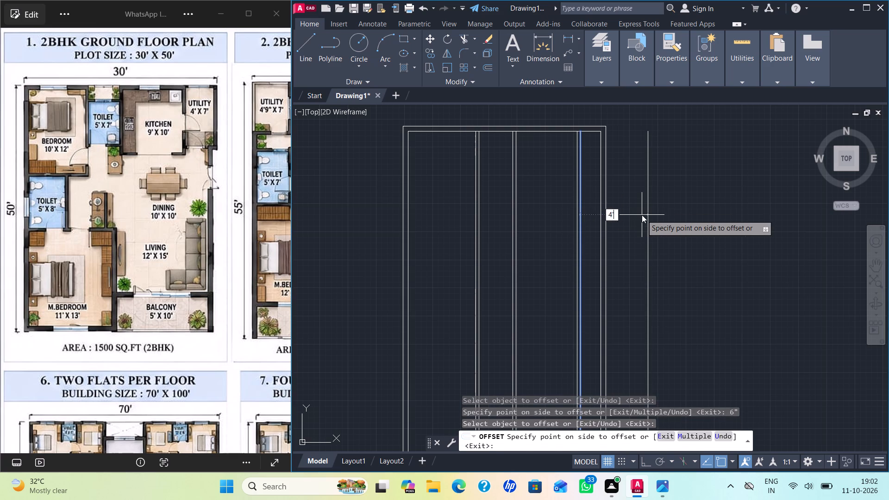
key(Return)
key(Escape)
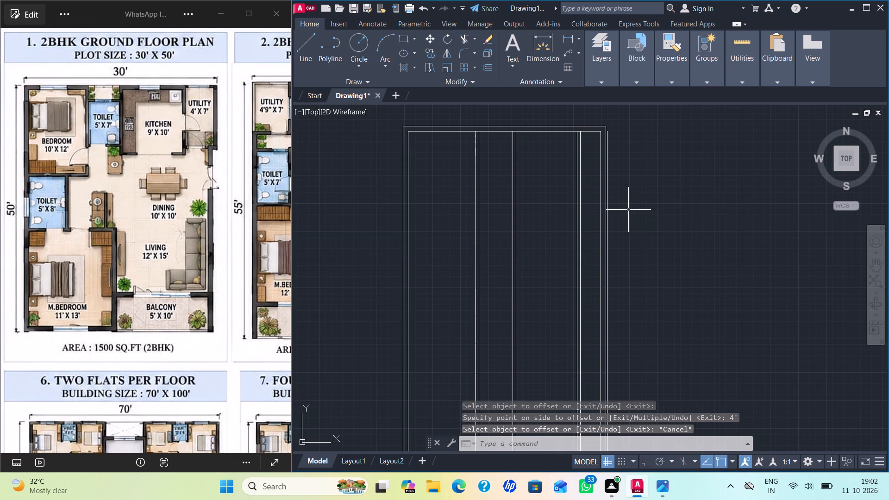
key(Escape)
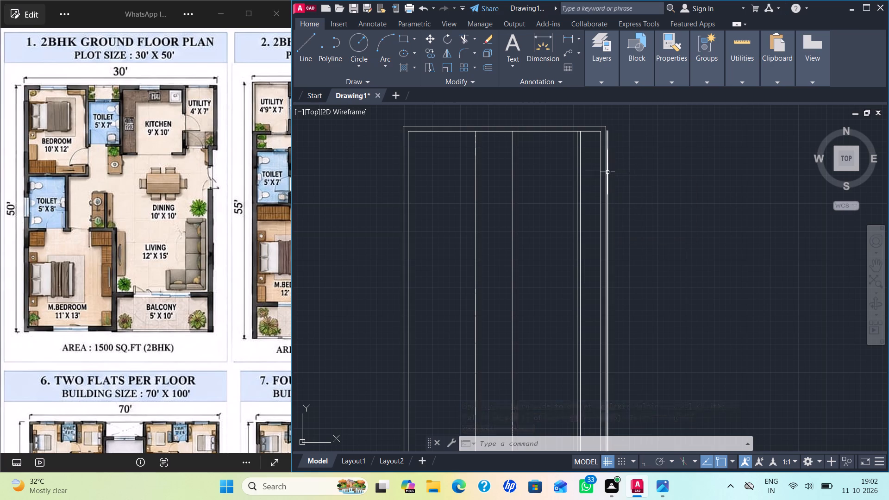
Trim away the two original right exterior wall lines, keeping the offset utility line.
text(TR)
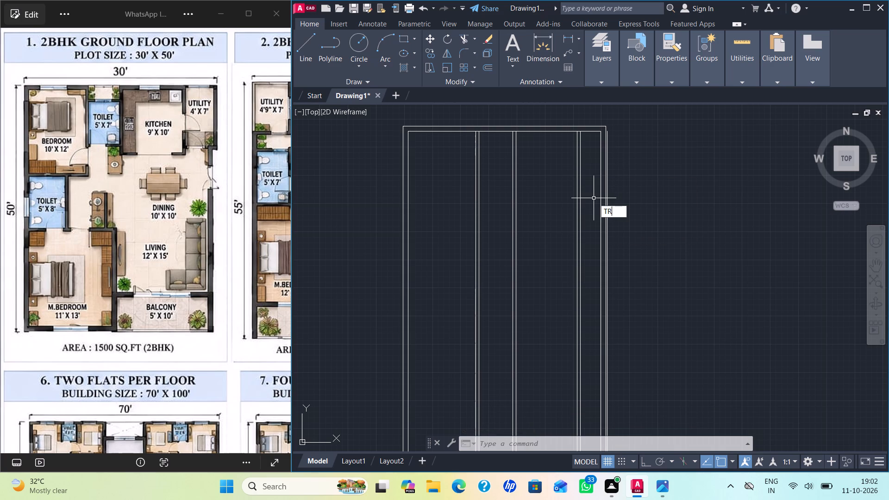
key(Return)
click(601, 189)
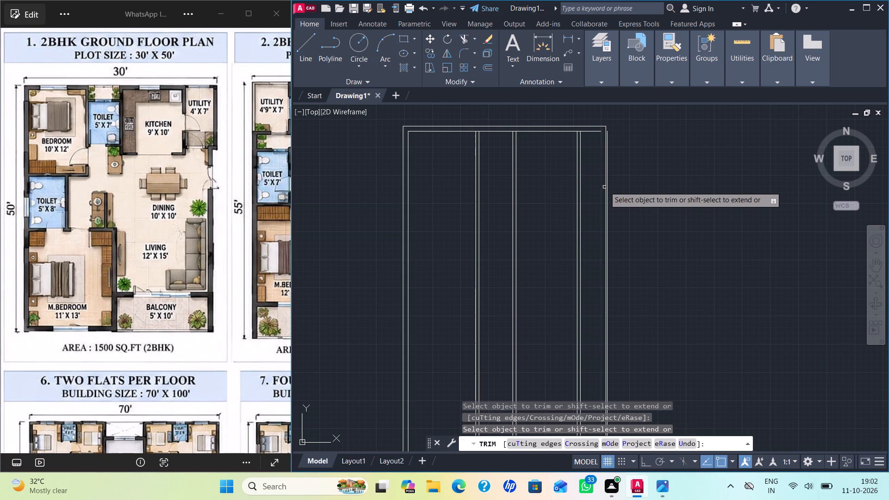
click(605, 187)
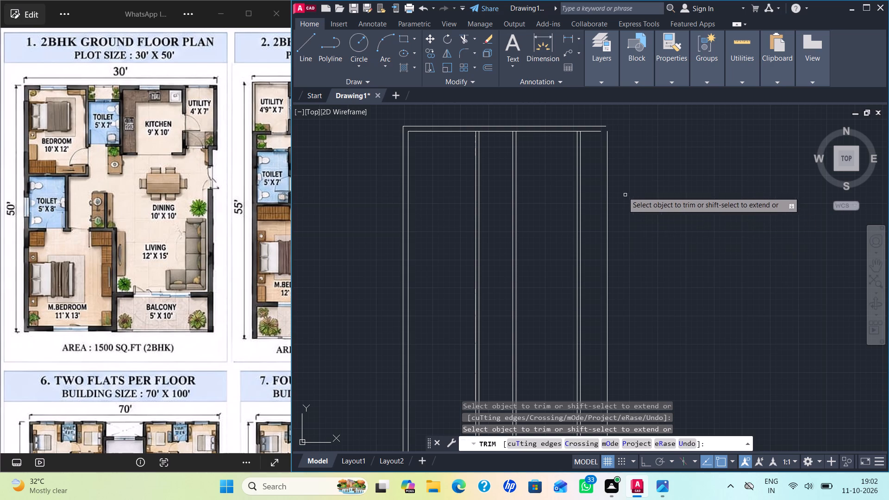
key(Escape)
key(Escape)
Offset the utility's right line 9" outward to form the new right exterior wall.
key(o)
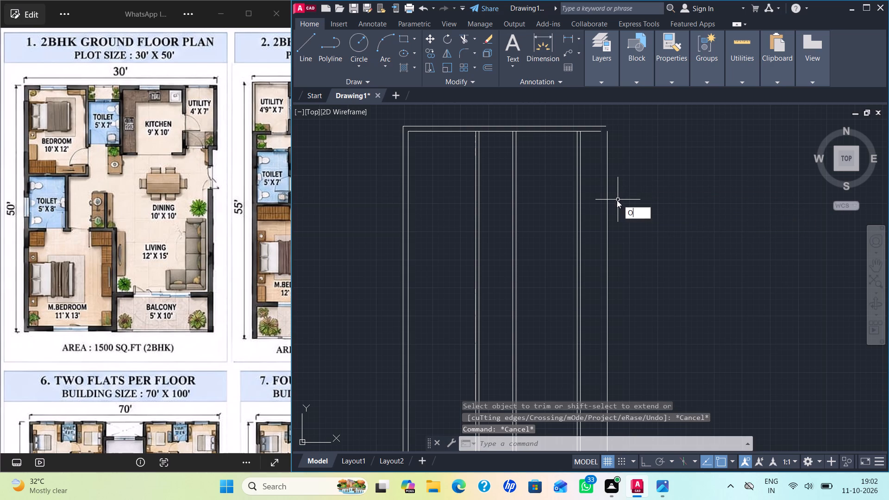
key(Return)
text(9")
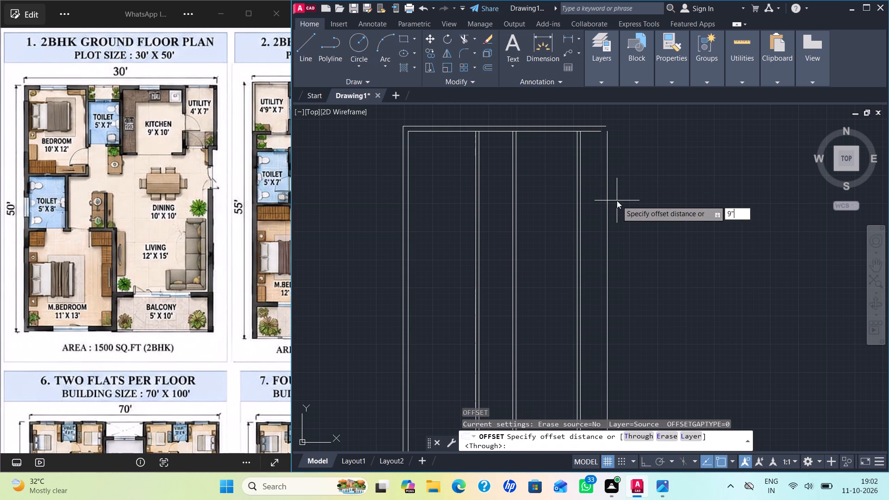
key(Return)
click(608, 203)
click(638, 209)
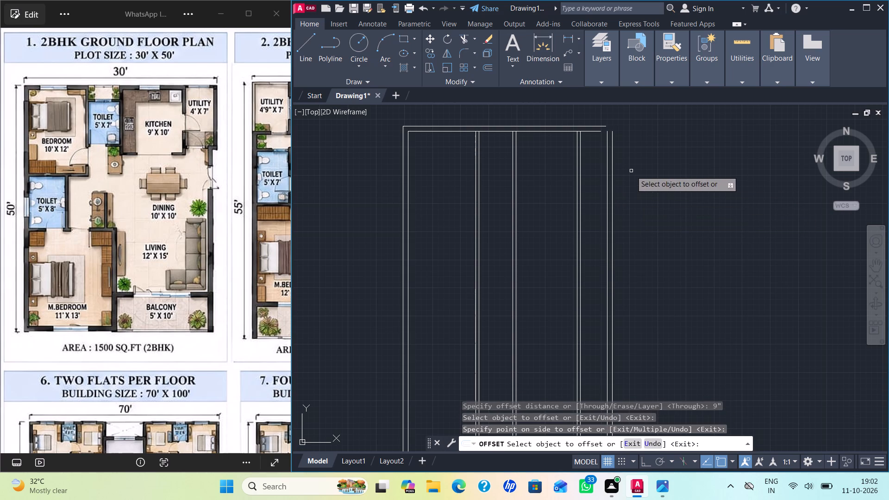
key(Escape)
Fillet the outer and inner lines of the top and right exterior walls into closed corners.
scroll(626, 166, down, 1)
middle_drag(626, 166, 622, 188)
scroll(621, 177, up, 2)
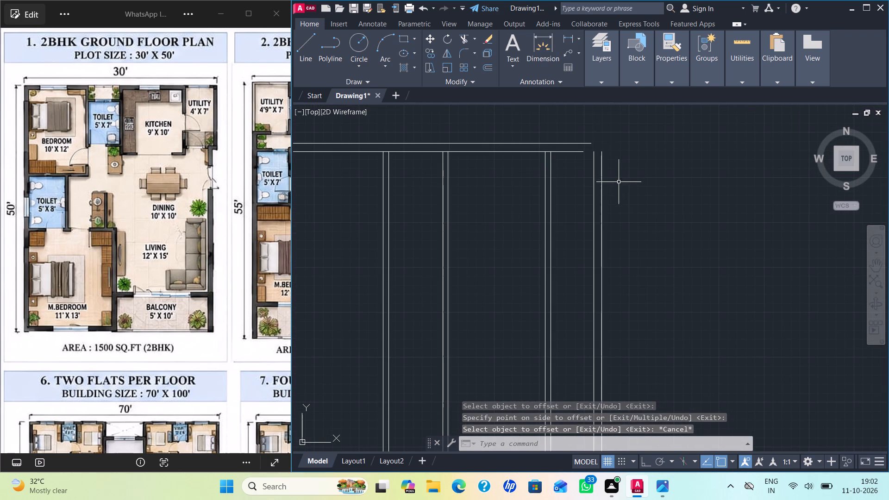
key(f)
key(Return)
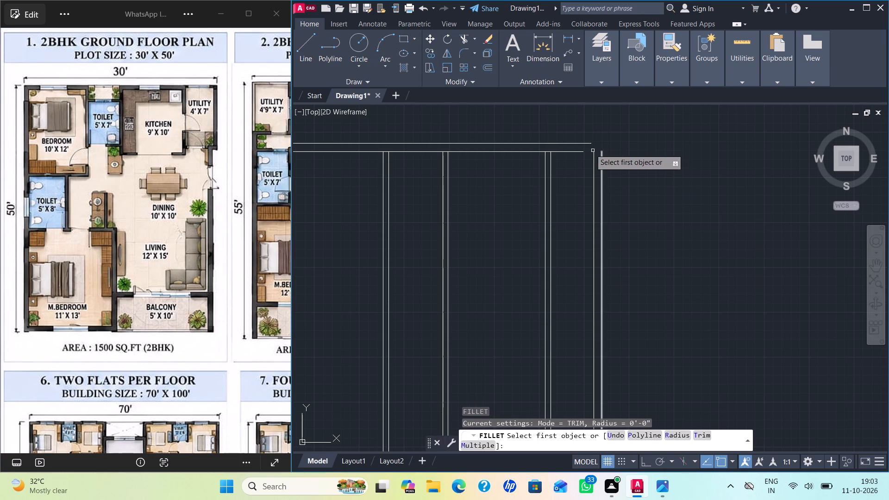
click(583, 143)
click(601, 160)
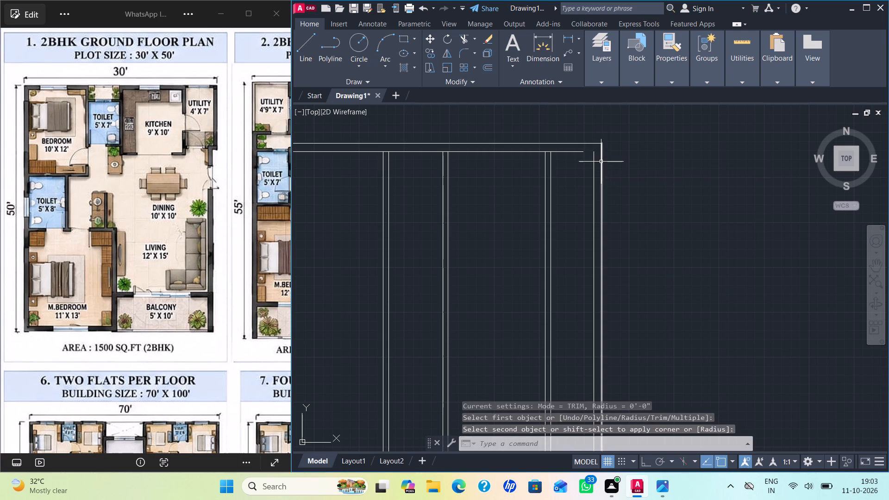
key(space)
click(580, 151)
click(594, 163)
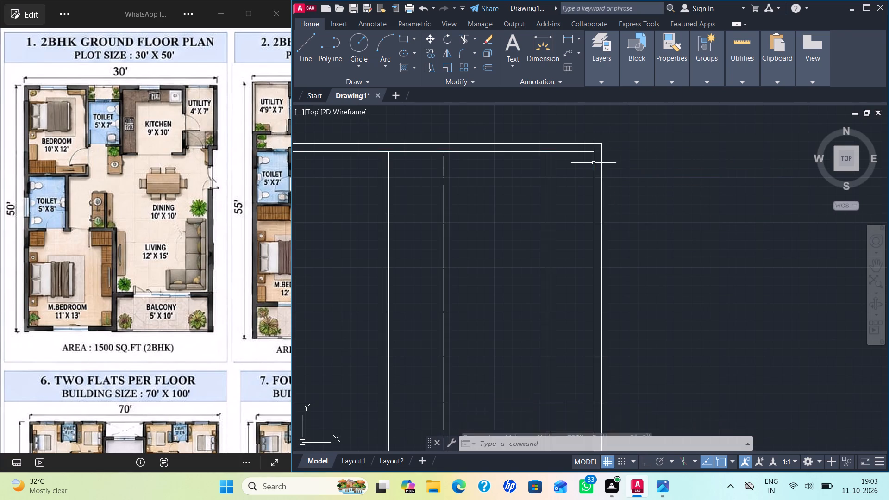
scroll(628, 201, down, 1)
key(Escape)
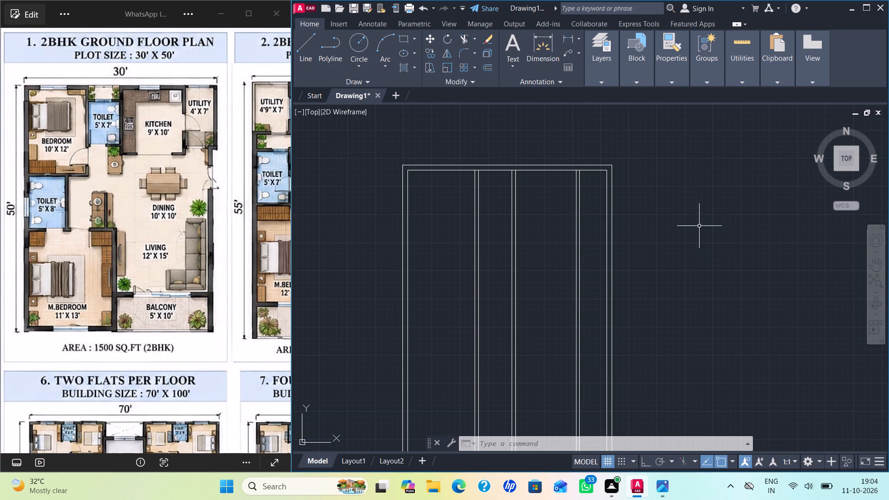
Offset the top exterior wall's inner line 12' down for the bedroom length, and offset the new line 6" for the wall.
scroll(510, 179, up, 1)
middle_drag(580, 225, 592, 227)
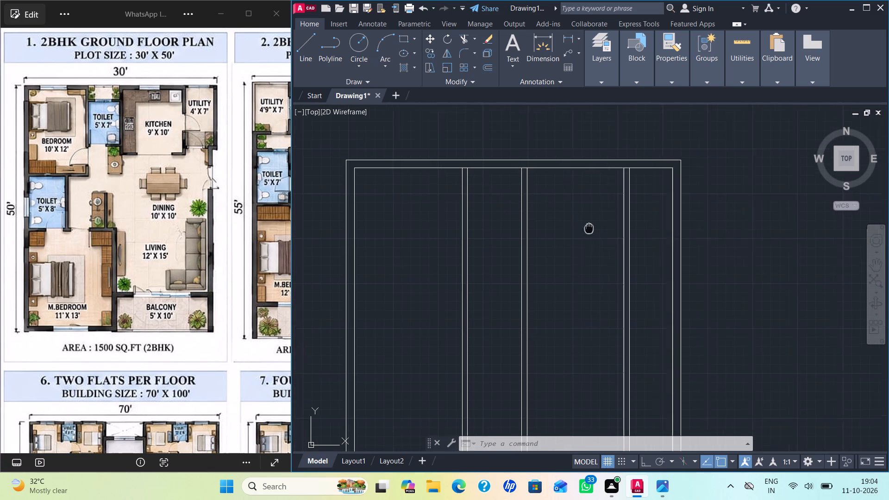
middle_drag(592, 227, 608, 221)
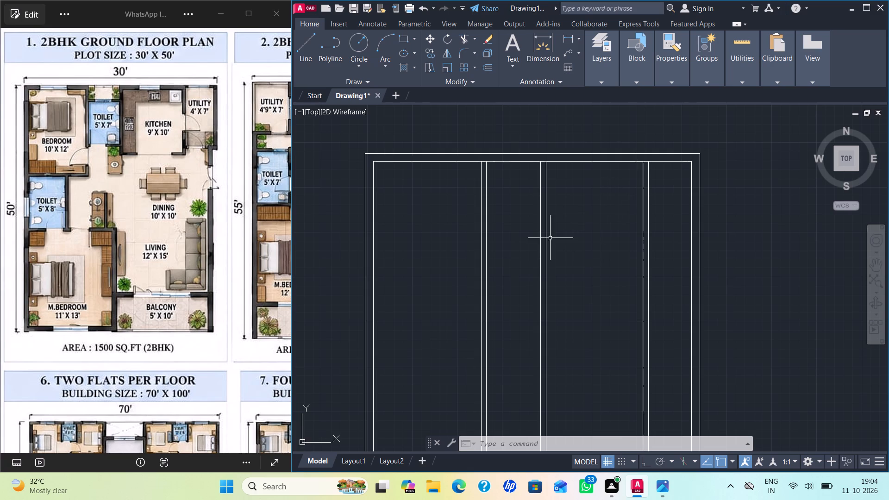
key(Escape)
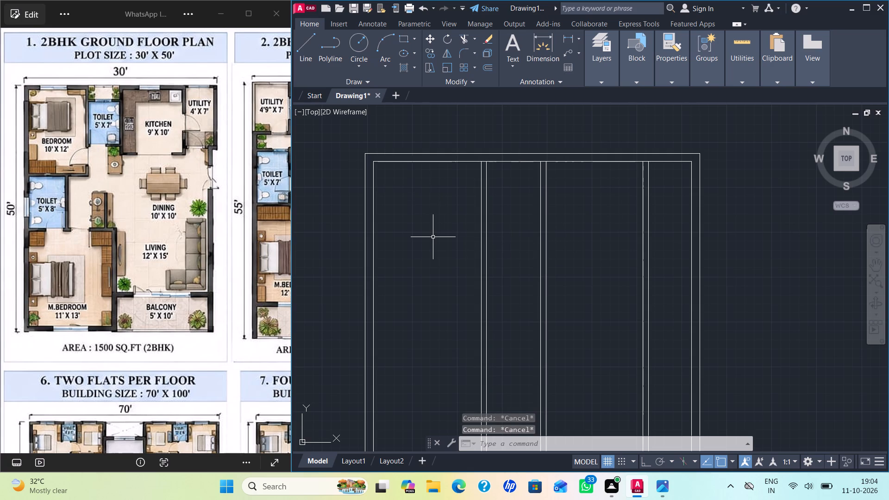
key(o)
key(Return)
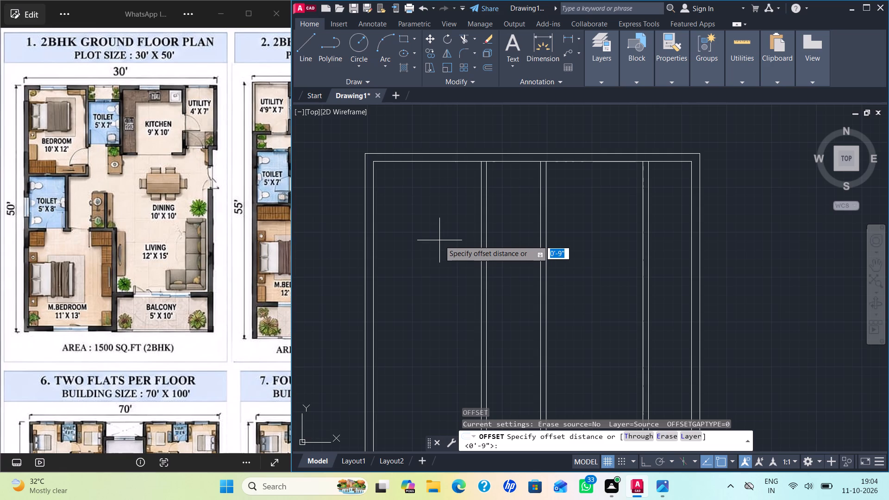
text(12')
key(Return)
click(434, 161)
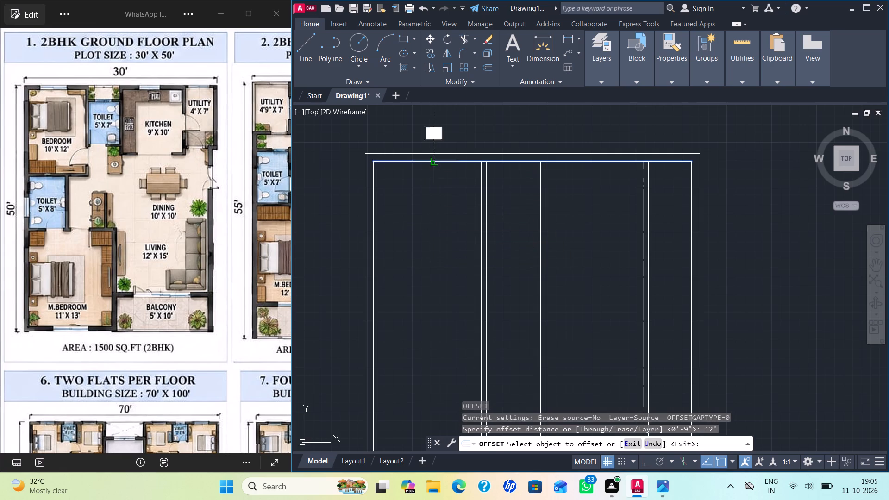
click(446, 298)
click(450, 290)
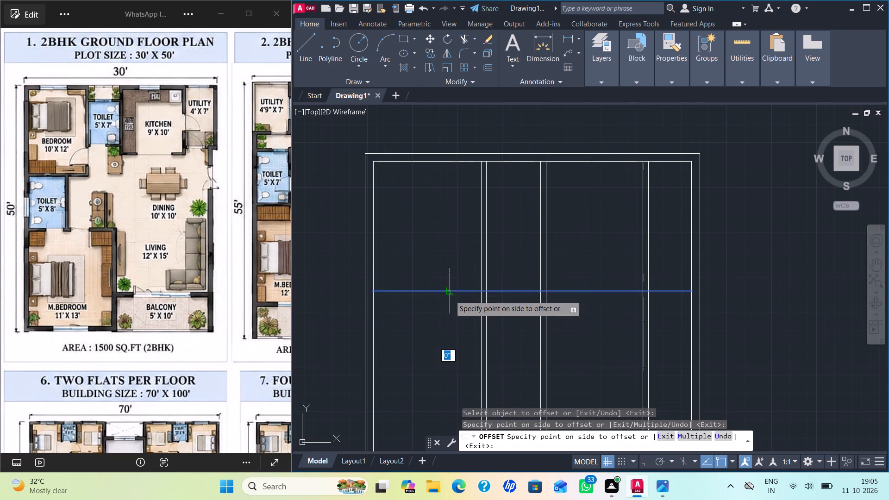
text(6")
key(Return)
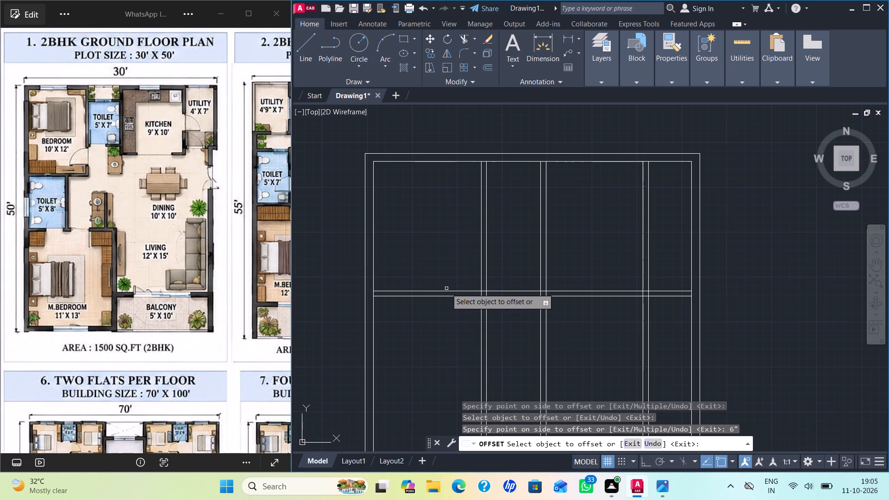
Offset the top exterior wall's inner line 7' down for the toilet and utility length, and offset that line 6" for the wall.
click(515, 162)
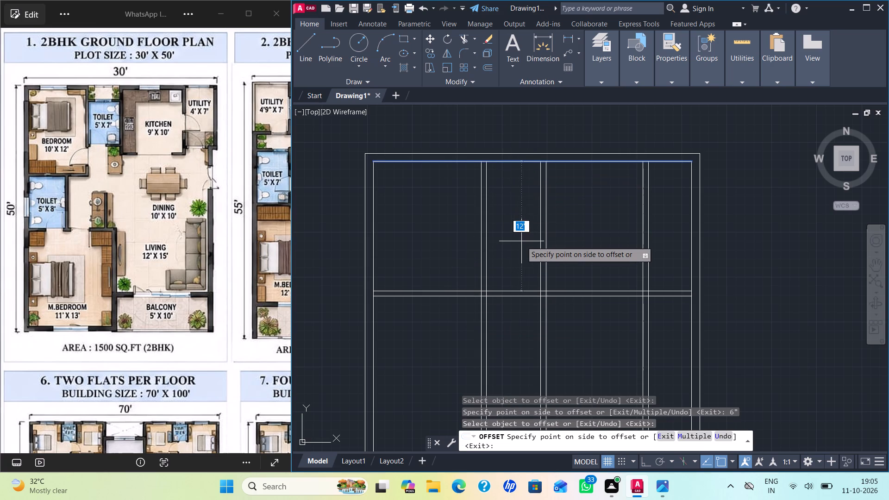
text(7')
key(Return)
click(518, 237)
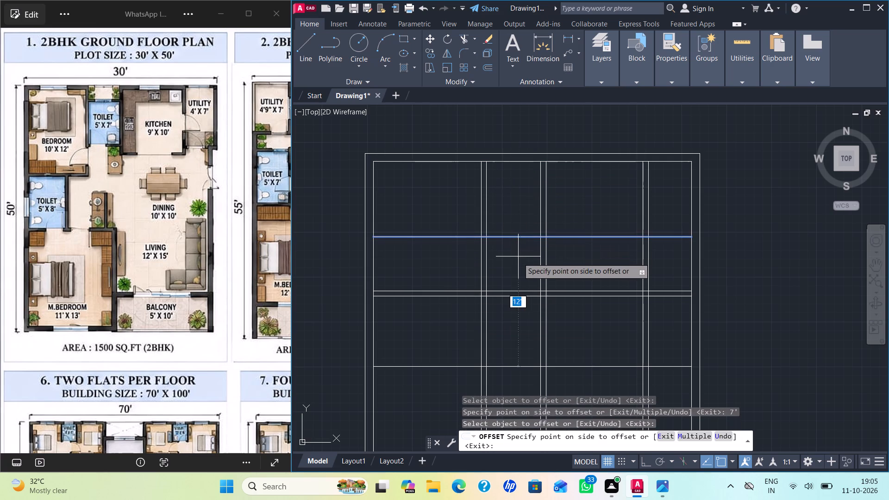
text(6")
key(Return)
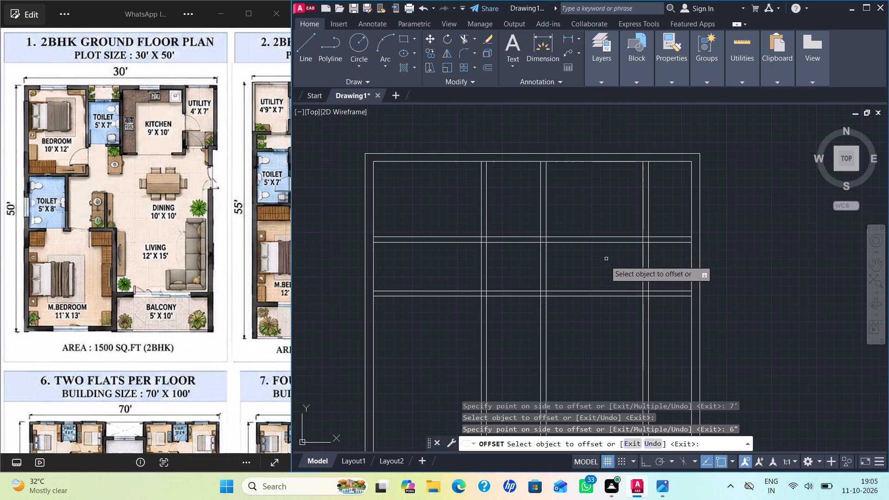
key(Escape)
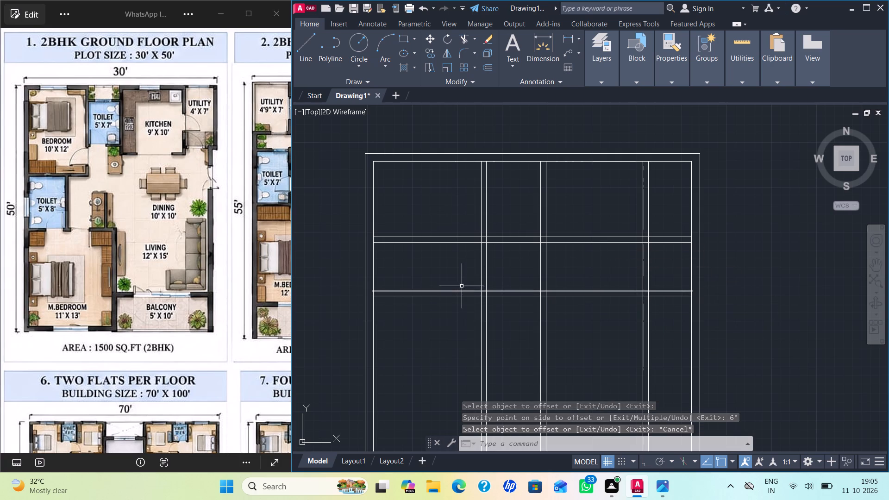
Trim the 7' wall lines across the bedroom and kitchen, and the 12' wall lines across the kitchen, toilet and utility strips.
text(TR)
key(Return)
drag(449, 266, 449, 216)
drag(578, 259, 566, 188)
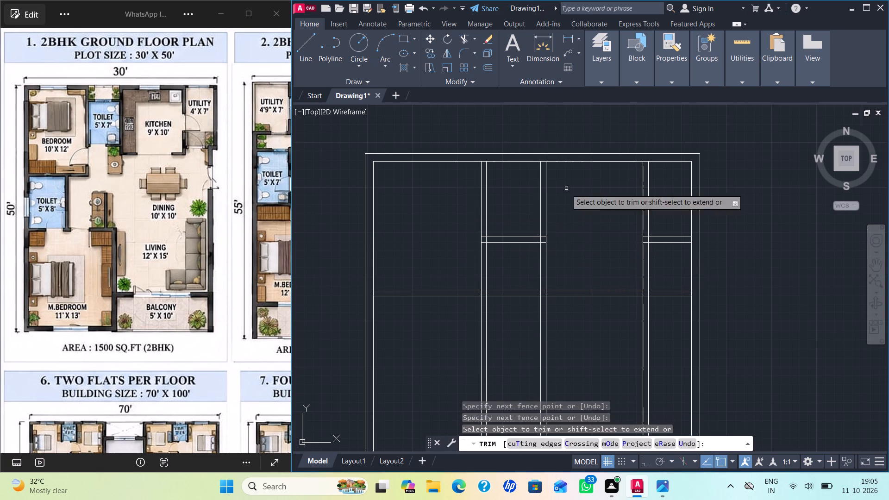
drag(588, 341, 578, 234)
drag(508, 335, 510, 328)
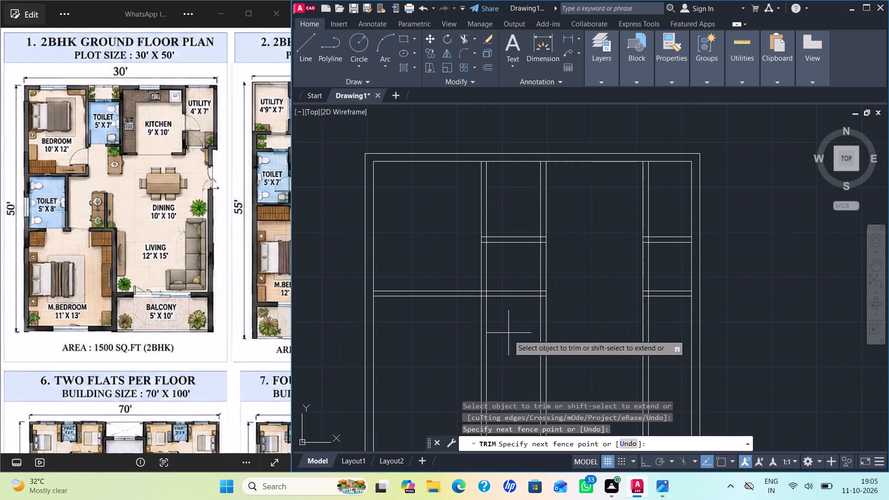
drag(510, 328, 512, 250)
drag(670, 327, 667, 259)
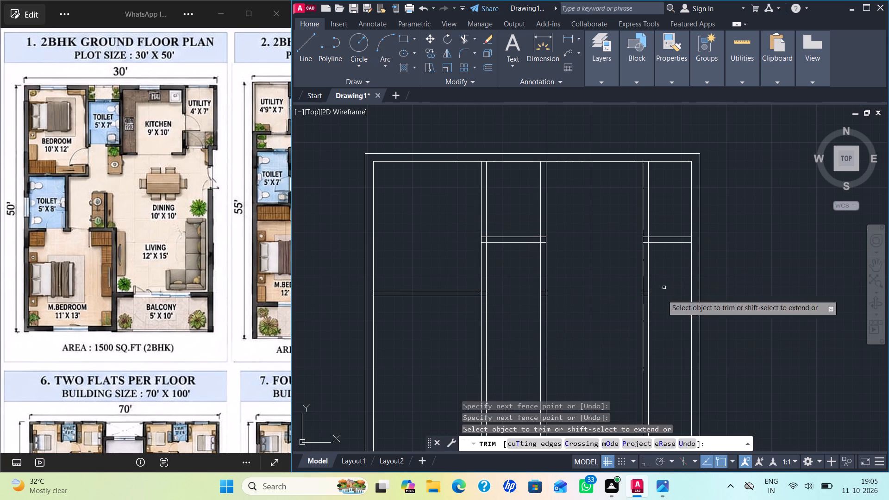
Trim the leftover 12' line stubs inside the kitchen–utility wall and the toilet–kitchen wall.
scroll(642, 305, up, 3)
drag(658, 248, 662, 281)
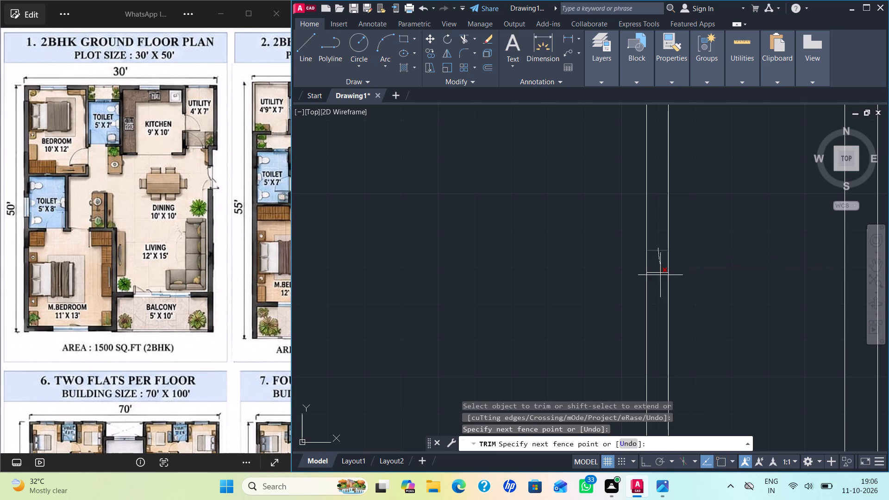
drag(662, 281, 664, 298)
scroll(615, 308, down, 2)
scroll(464, 294, up, 3)
drag(465, 257, 465, 259)
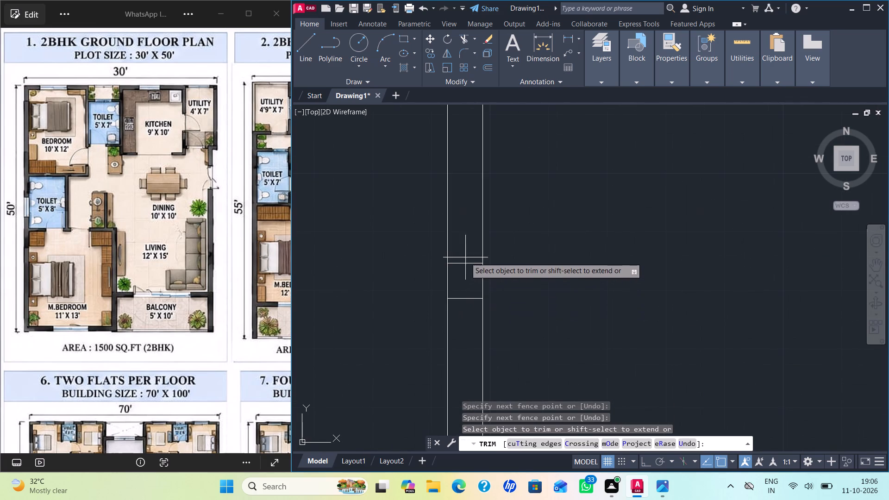
drag(465, 259, 465, 328)
Trim the toilet–kitchen and kitchen–utility wall lines below the 7' walls, and the bedroom side wall lines below its 12' wall.
scroll(491, 320, down, 3)
click(459, 318)
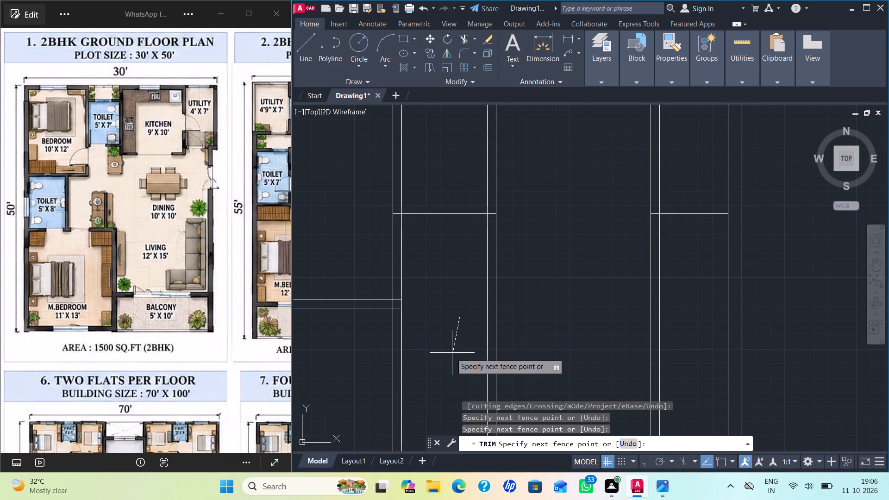
click(677, 335)
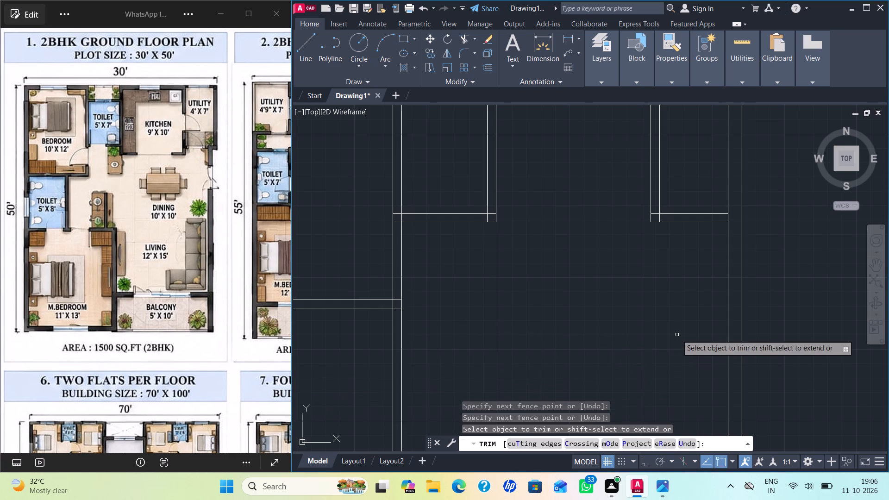
drag(453, 374, 338, 393)
Trim the overlapping line ends at the bedroom's lower corner and where the toilet's lower wall meets the bedroom wall.
scroll(539, 336, down, 2)
scroll(542, 329, up, 1)
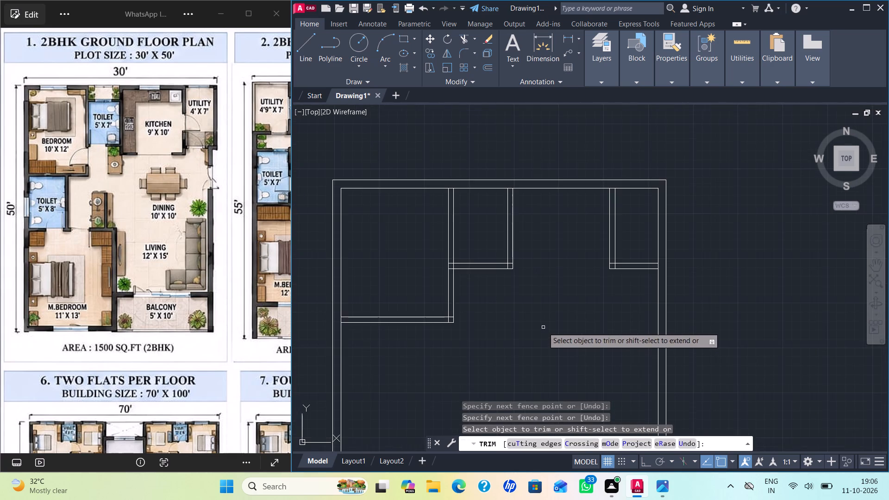
scroll(517, 262, up, 3)
drag(487, 263, 463, 278)
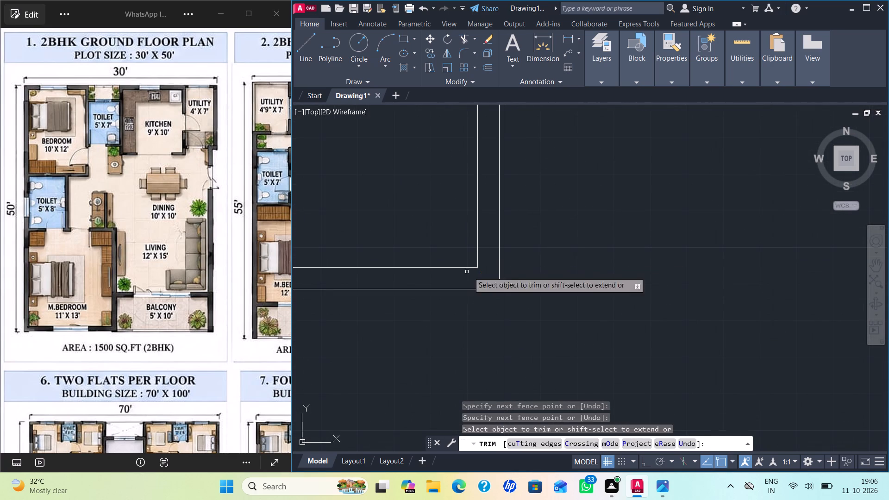
scroll(474, 292, down, 1)
middle_drag(379, 305, 468, 309)
scroll(414, 285, up, 3)
drag(438, 262, 426, 315)
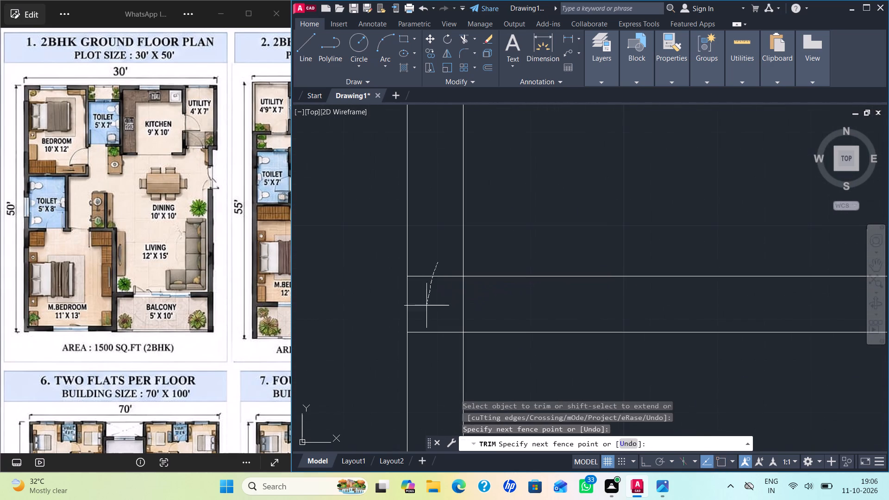
drag(426, 315, 433, 399)
Trim the overlapping line ends at the lower kitchen-side corners of the toilet and utility walls.
scroll(438, 388, down, 3)
middle_drag(547, 403, 550, 265)
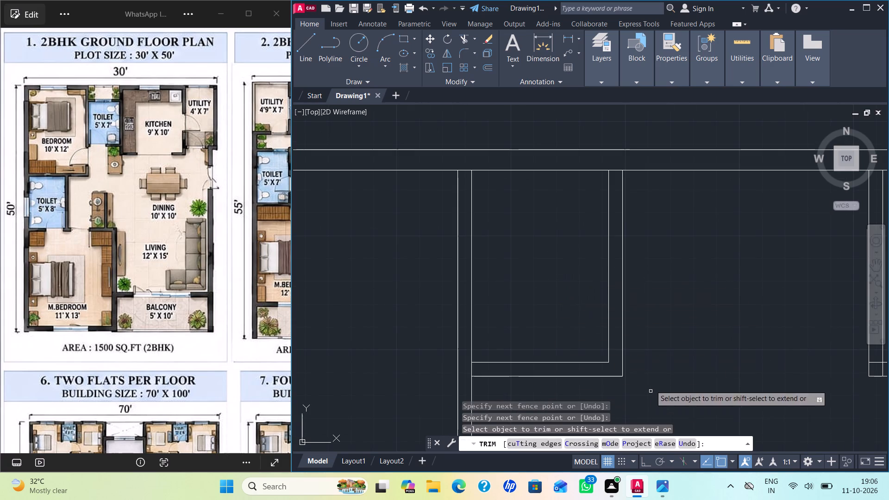
middle_drag(650, 366, 616, 213)
scroll(423, 356, up, 3)
drag(450, 303, 401, 344)
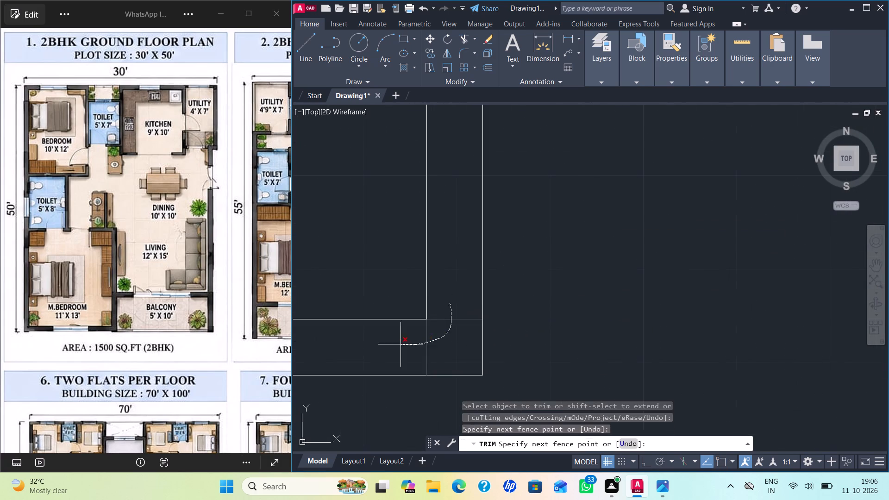
drag(401, 344, 401, 344)
scroll(526, 340, down, 5)
middle_drag(678, 349, 507, 360)
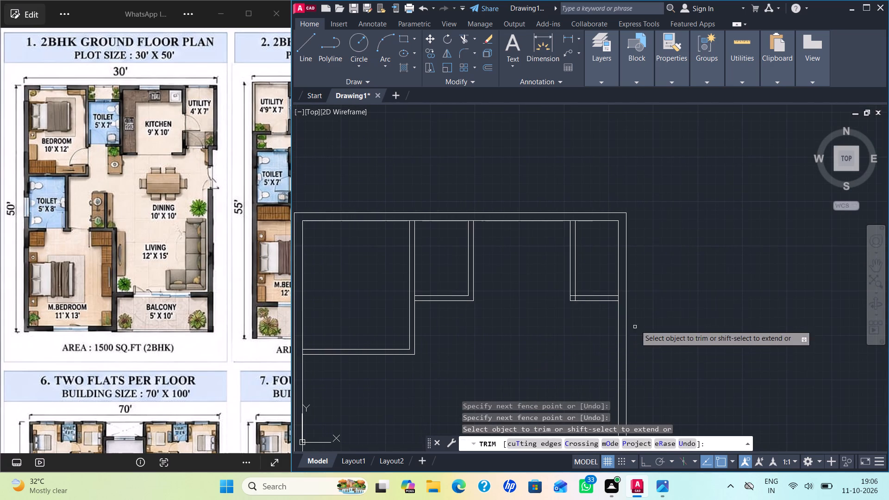
scroll(572, 297, up, 4)
drag(576, 284, 613, 310)
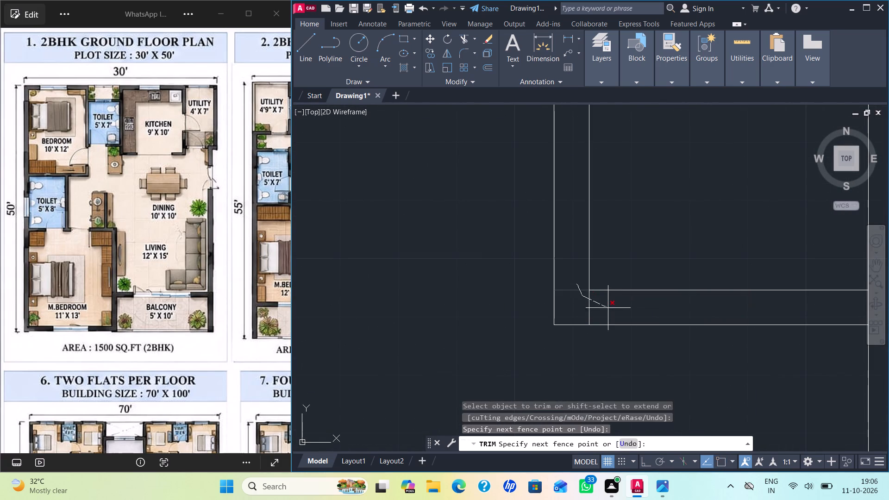
drag(613, 310, 626, 308)
scroll(621, 310, down, 1)
scroll(577, 342, down, 2)
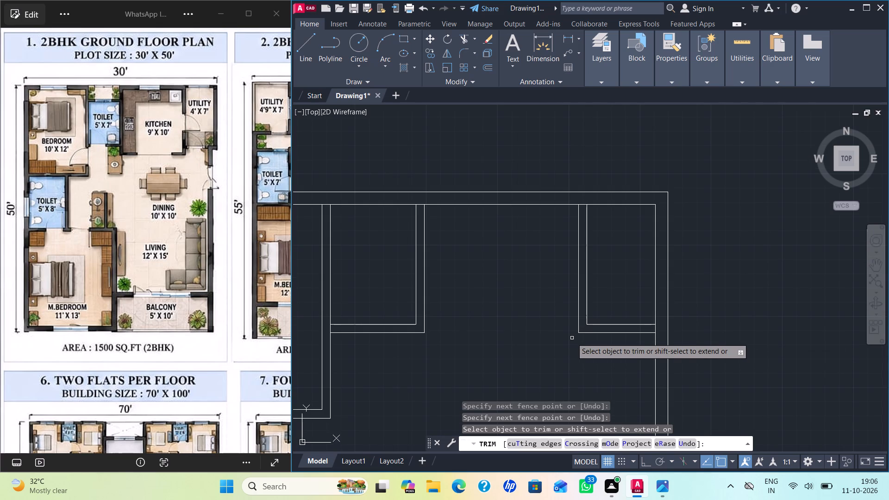
scroll(561, 348, down, 1)
middle_drag(544, 348, 557, 310)
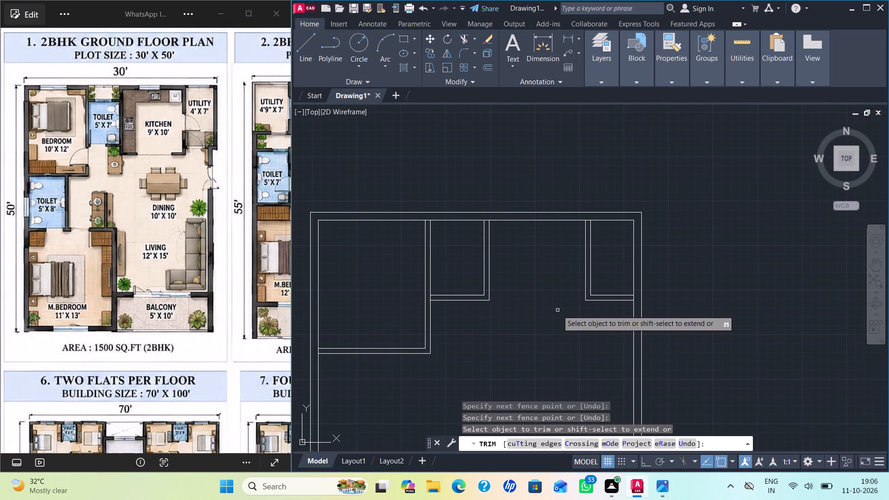
key(Escape)
Offset the top exterior wall's inner line 10' down for the kitchen length, and offset the new line 6" down for the wall.
key(o)
key(Return)
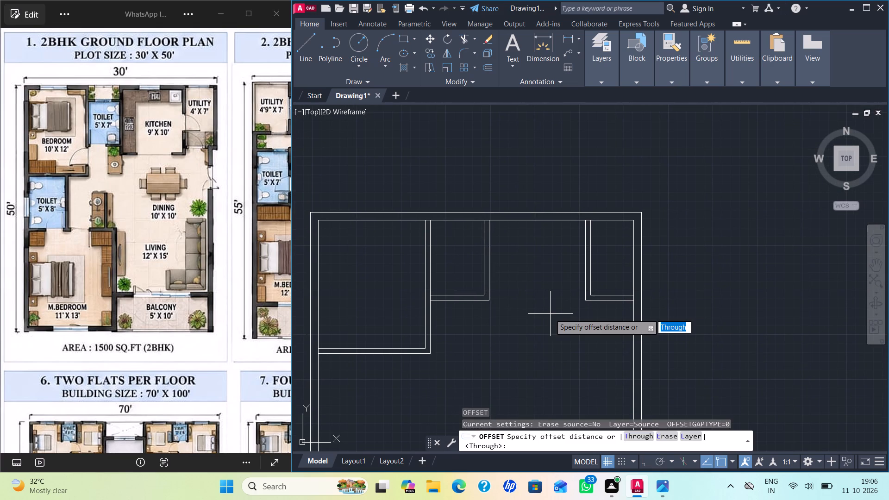
key(1)
text(0')
key(Return)
click(545, 220)
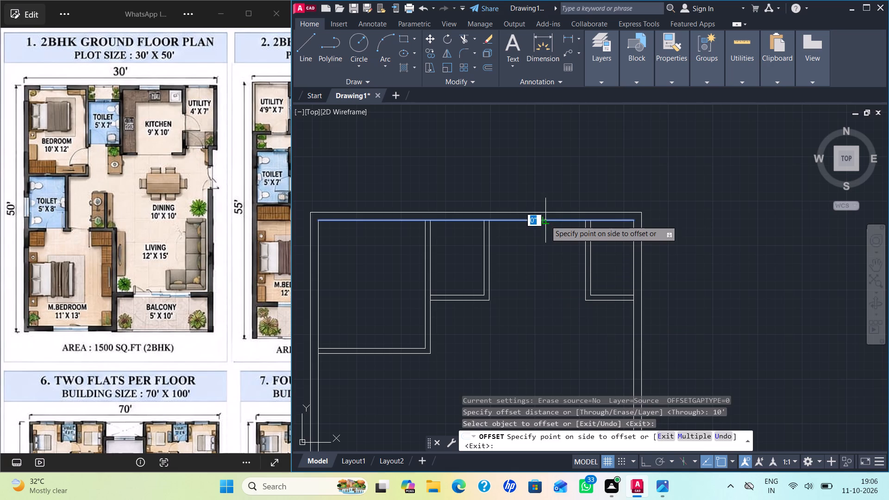
click(553, 330)
click(553, 327)
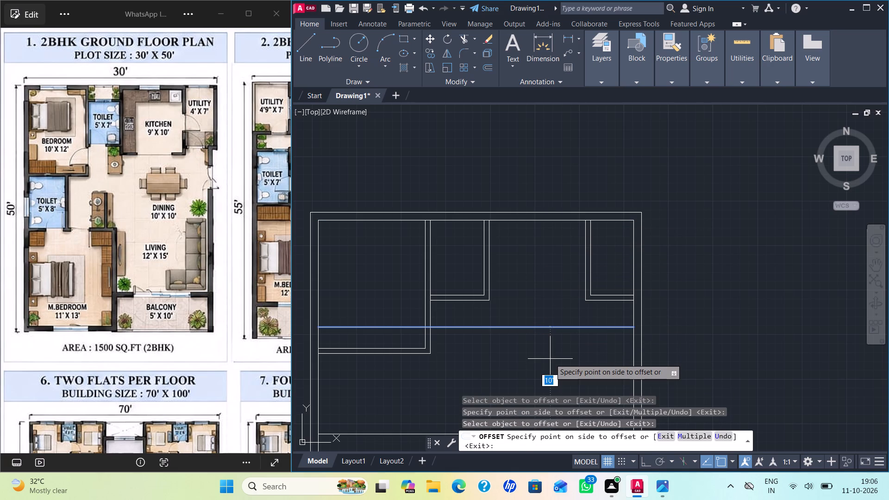
text(6")
key(Return)
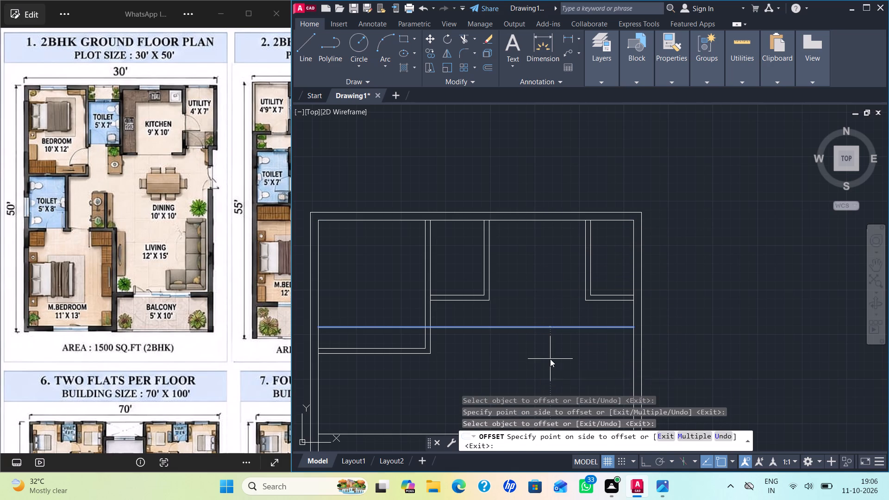
key(Escape)
Trim the two kitchen wall lines where they cross the bedroom.
text(TR)
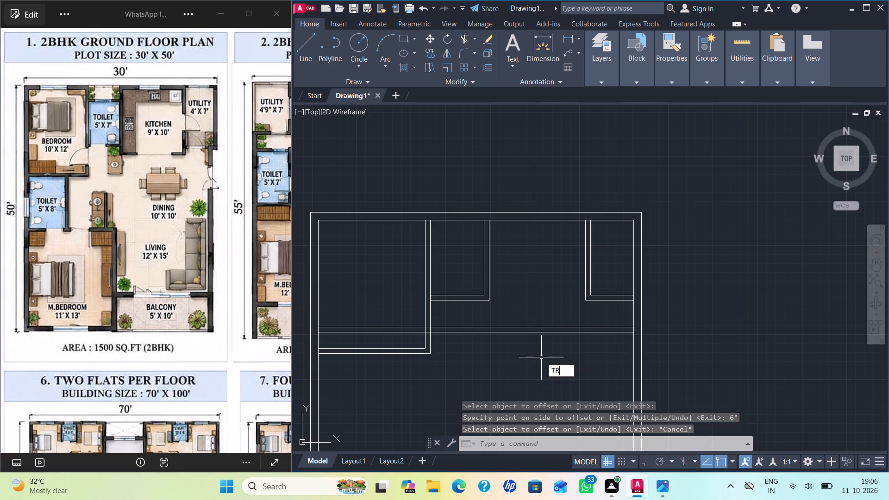
key(Return)
drag(369, 338, 374, 280)
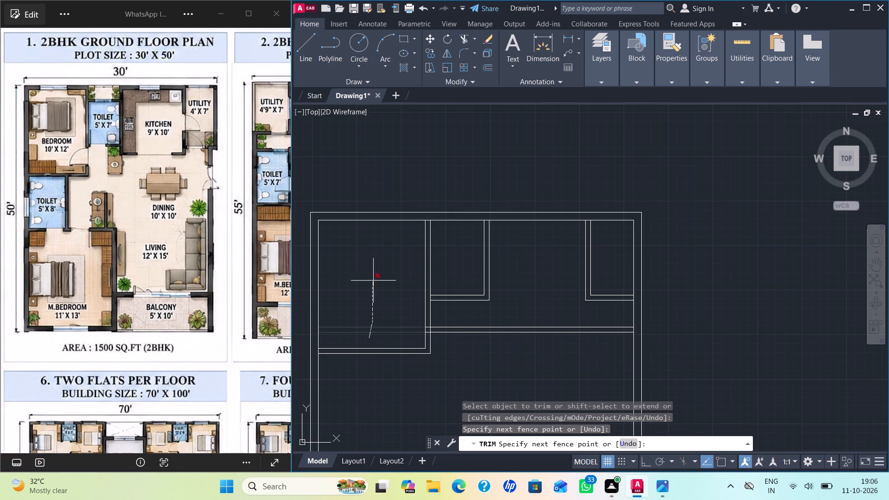
drag(374, 280, 374, 279)
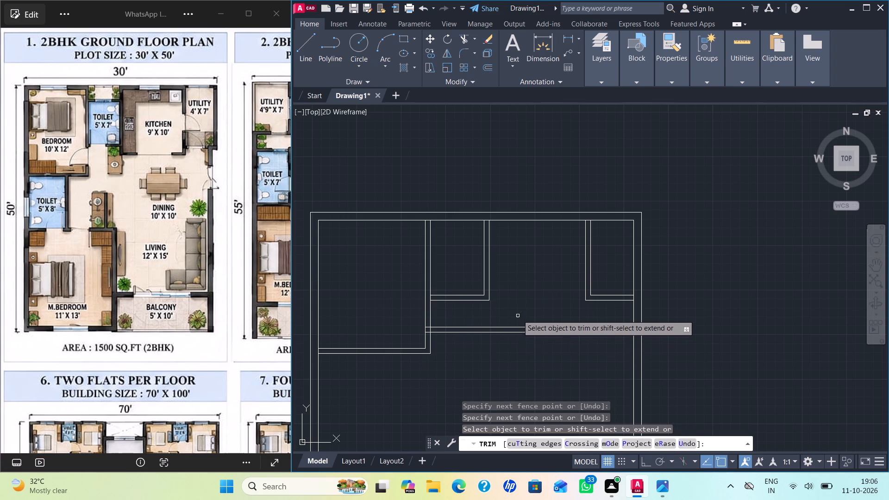
key(Escape)
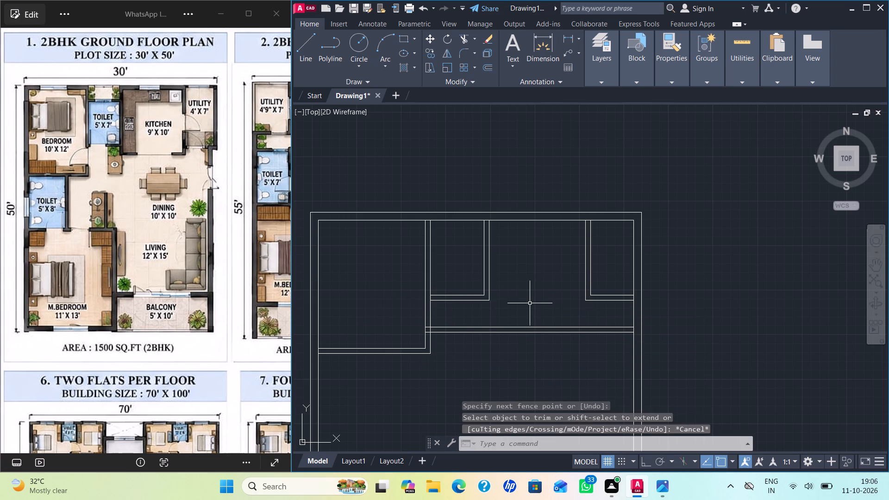
key(Escape)
key(Escape)
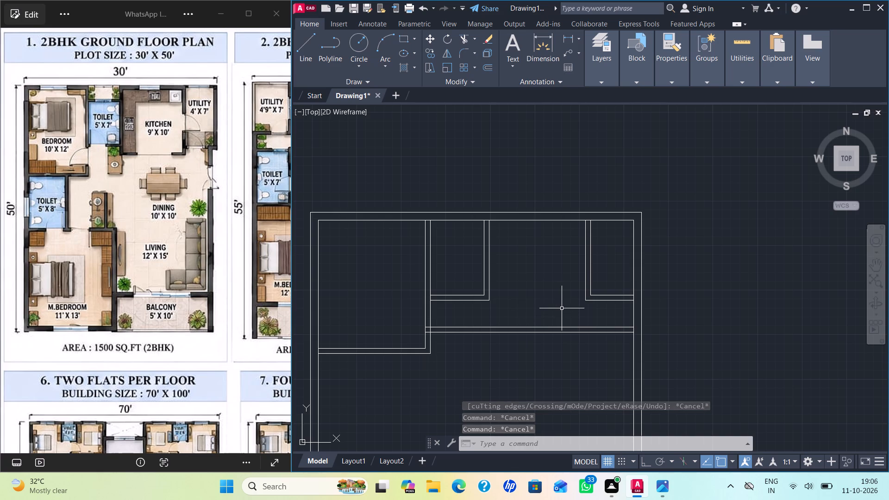
Check the kitchen's width along the top exterior wall's inner line using a temporary line.
scroll(566, 306, up, 1)
middle_drag(566, 306, 559, 317)
scroll(553, 315, down, 1)
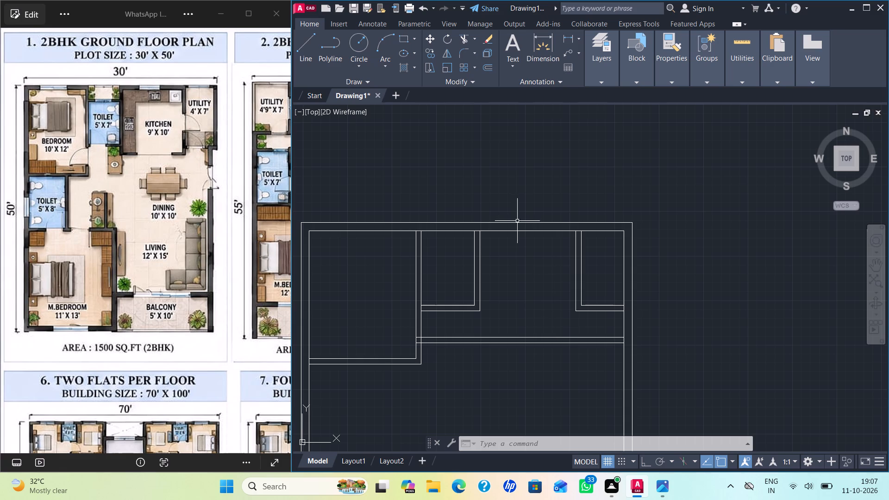
scroll(507, 262, up, 1)
key(l)
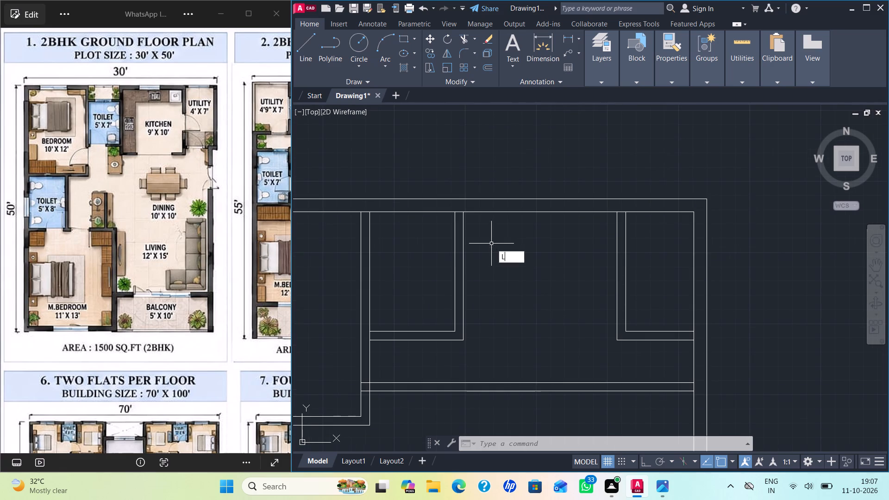
key(Return)
click(463, 212)
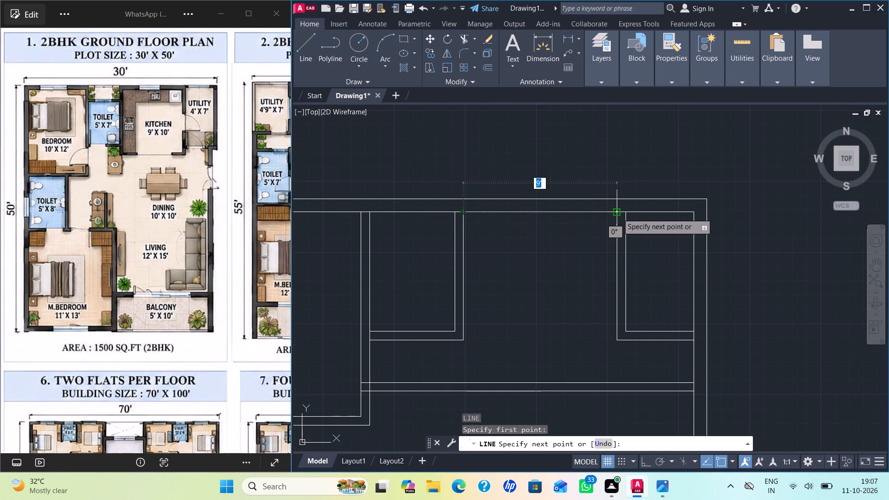
key(Escape)
scroll(554, 311, down, 1)
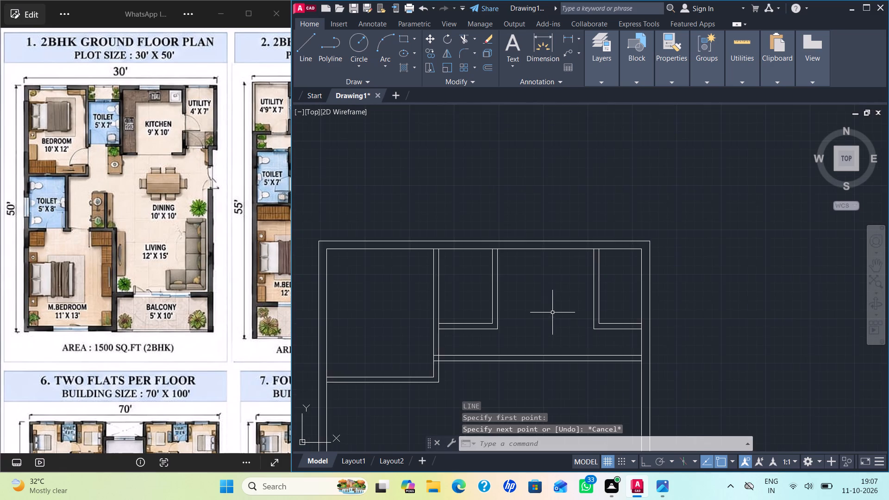
Extend the toilet–kitchen and kitchen–utility wall lines down to the kitchen's lower wall.
scroll(551, 314, up, 1)
middle_drag(545, 298, 526, 233)
key(Escape)
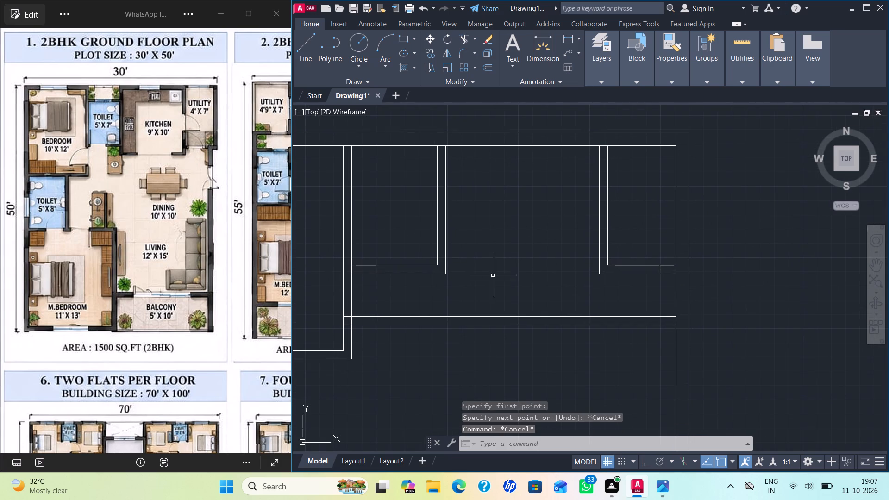
text(EX)
key(Return)
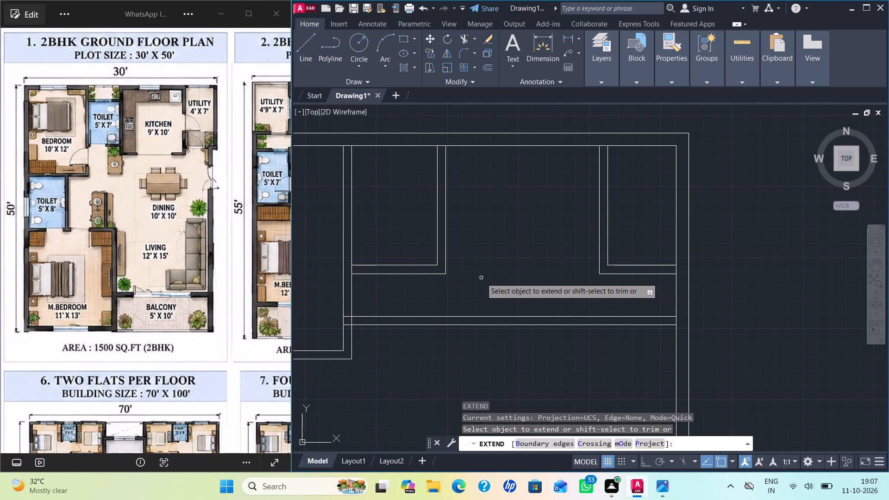
click(446, 269)
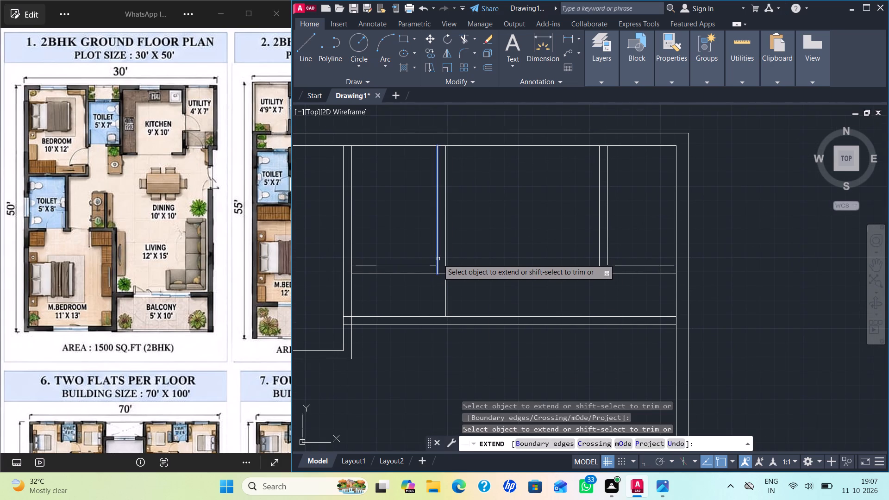
click(438, 259)
click(437, 269)
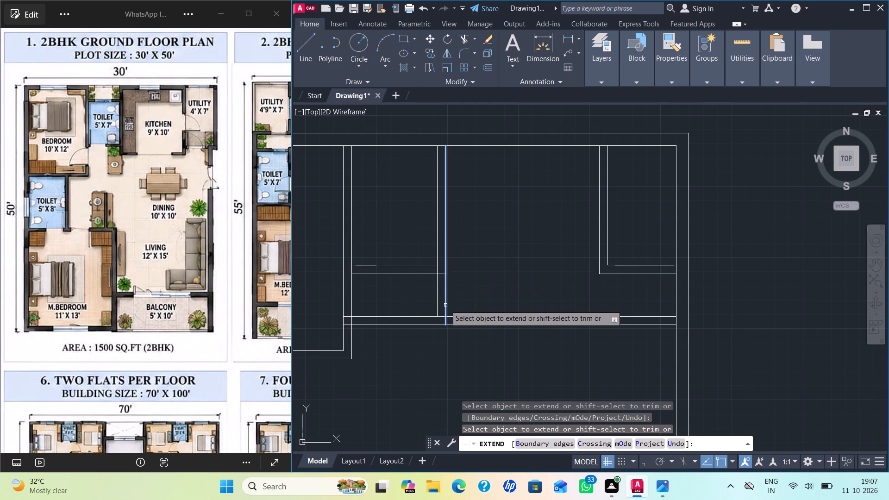
click(438, 311)
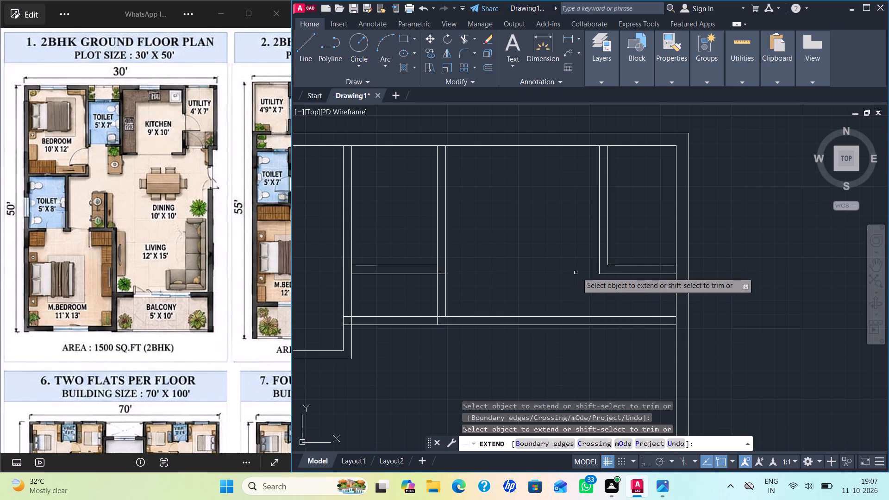
click(608, 262)
click(607, 273)
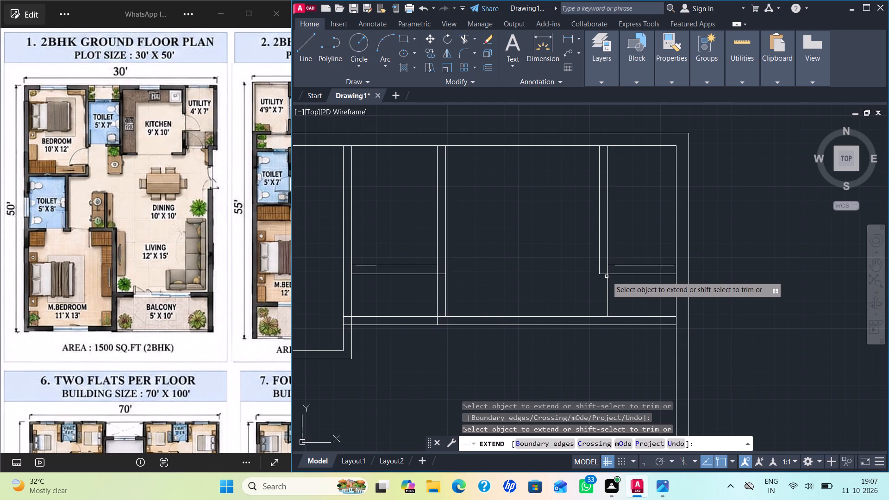
click(601, 270)
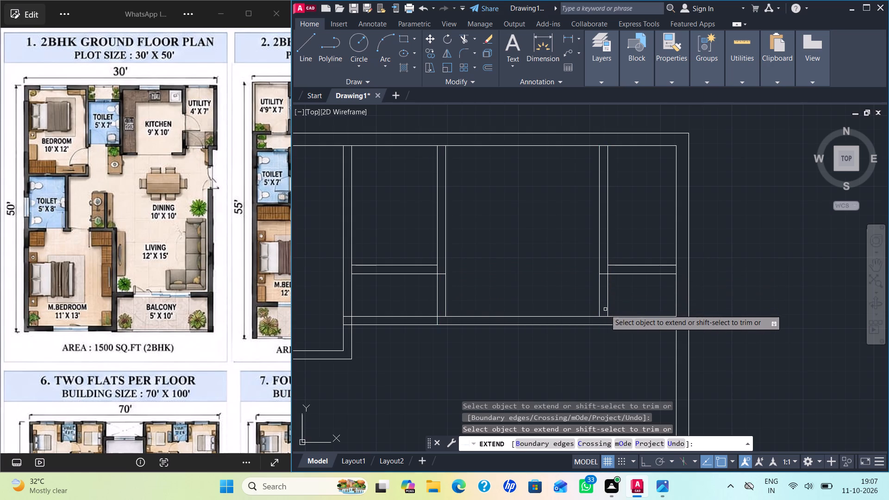
click(607, 308)
key(Escape)
Trim the kitchen's two lower wall lines where they run past the kitchen under the toilet and the utility.
key(t)
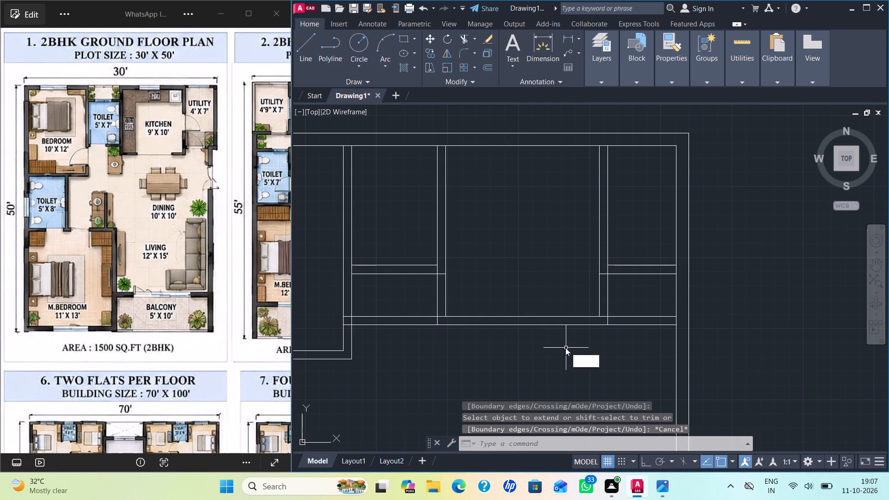
key(r)
key(Return)
drag(423, 362, 405, 300)
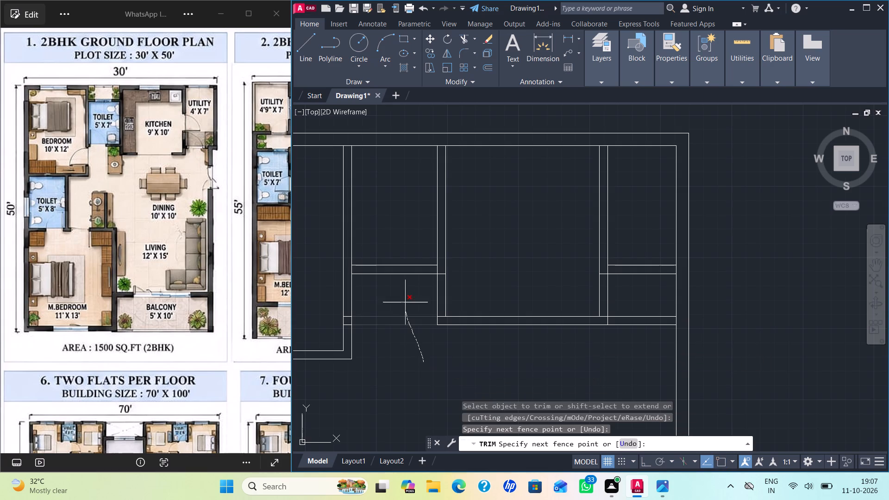
drag(405, 300, 632, 307)
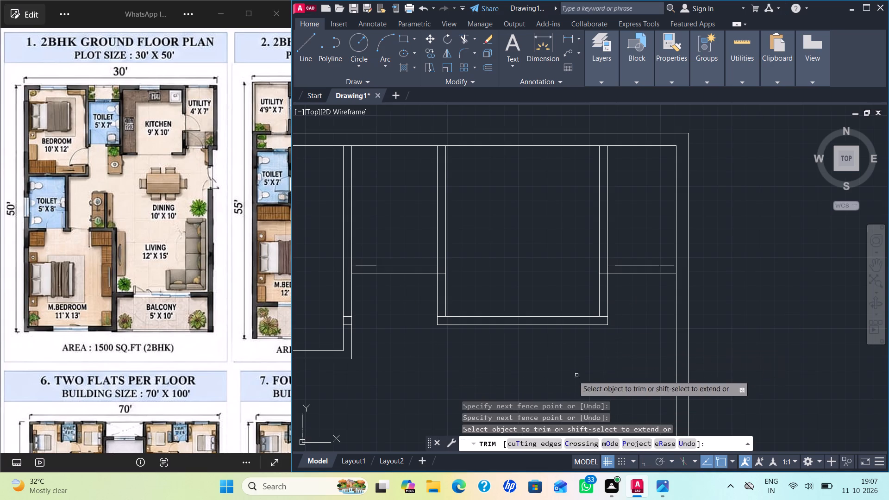
Trim the leftover segments inside the kitchen walls at both lower corners and at the toilet and utility wall junctions.
scroll(443, 278, up, 2)
drag(438, 262, 436, 291)
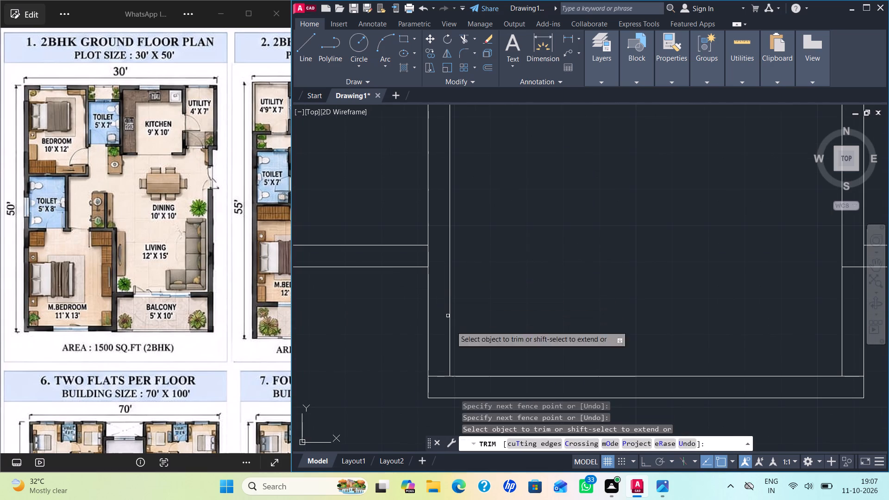
click(440, 377)
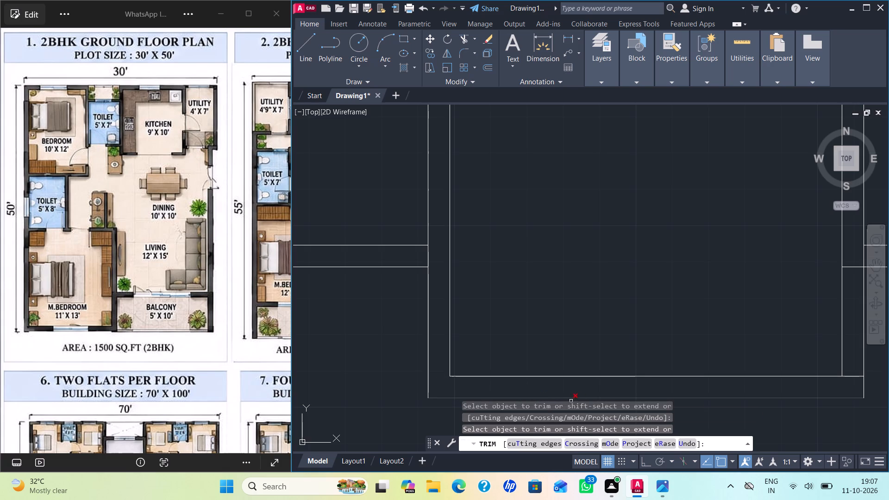
middle_drag(743, 413, 568, 362)
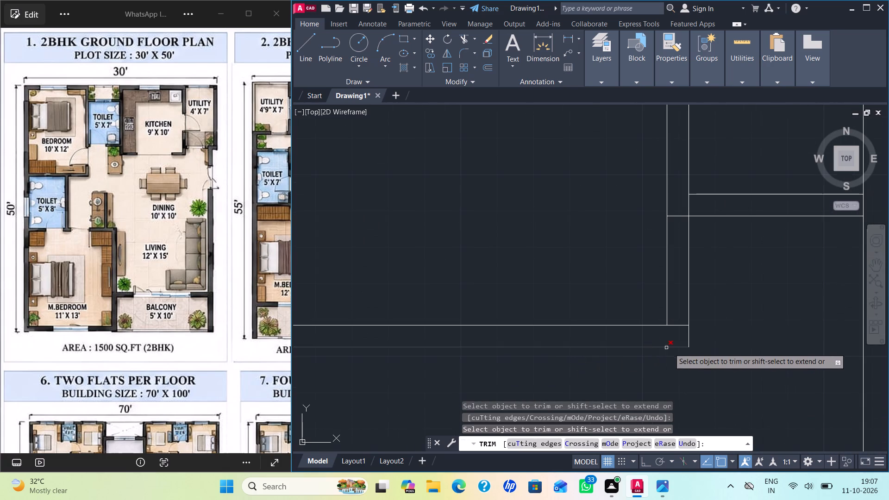
click(678, 324)
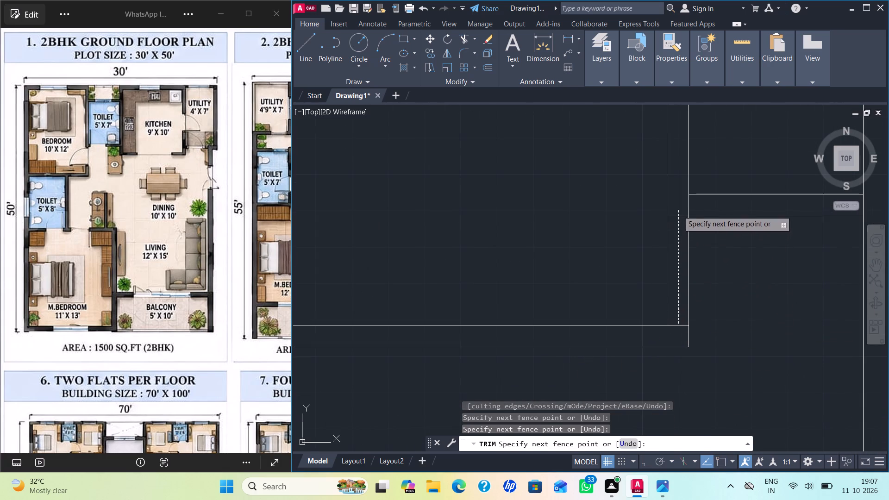
click(678, 211)
click(681, 324)
key(Return)
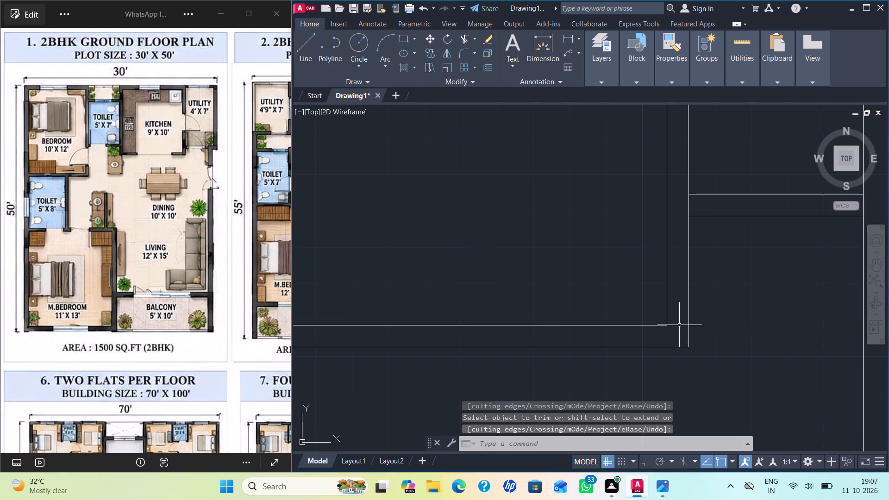
Trim the two leftover short segments inside the wall between the top bedroom and the toilet.
scroll(717, 377, down, 3)
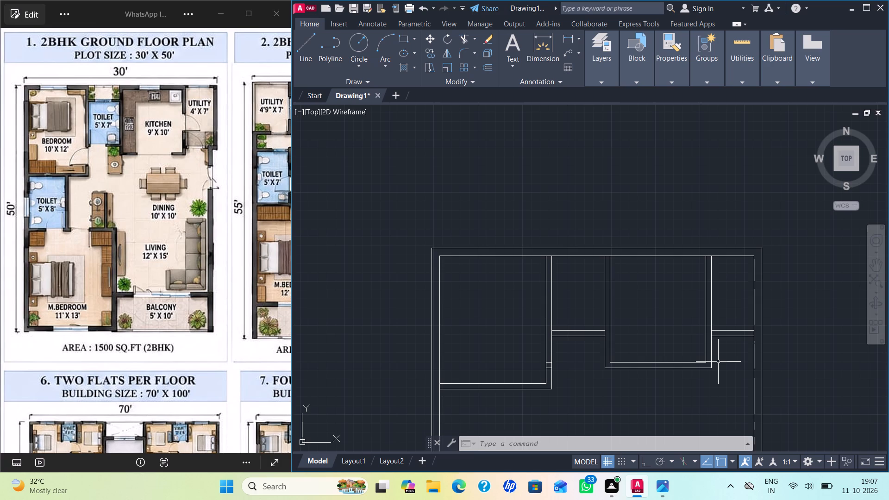
scroll(706, 378, down, 1)
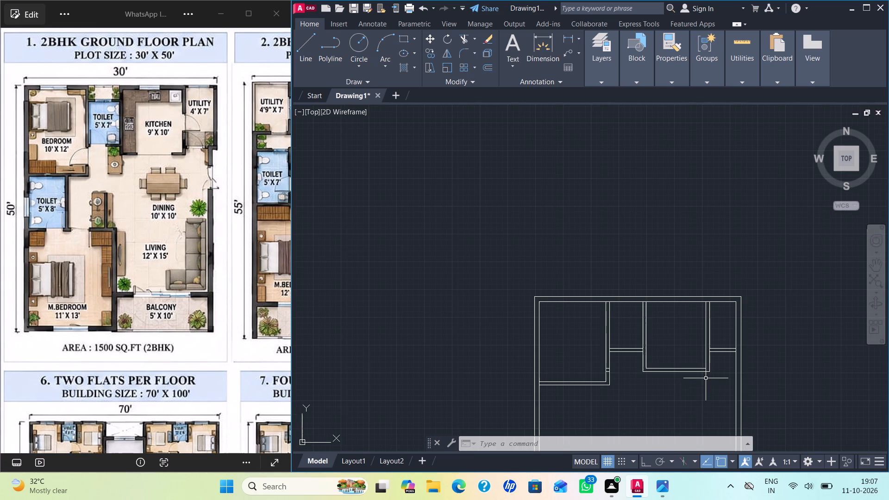
scroll(604, 376, up, 3)
key(space)
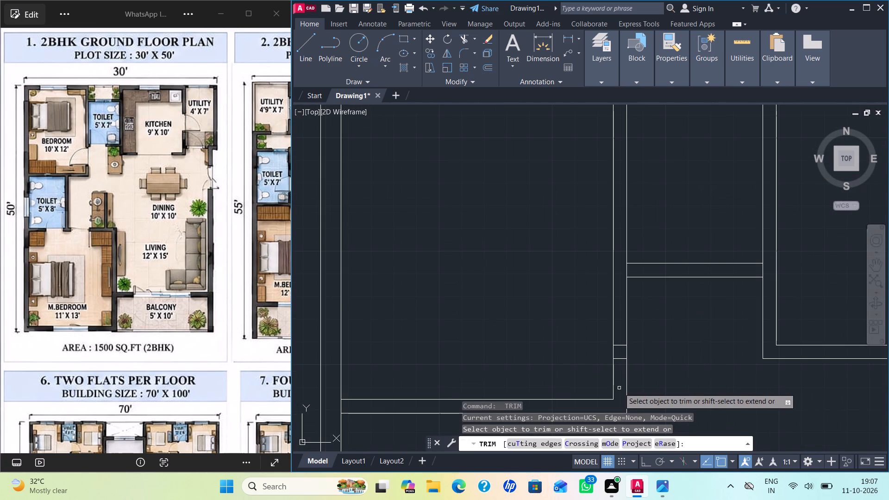
click(620, 347)
click(621, 358)
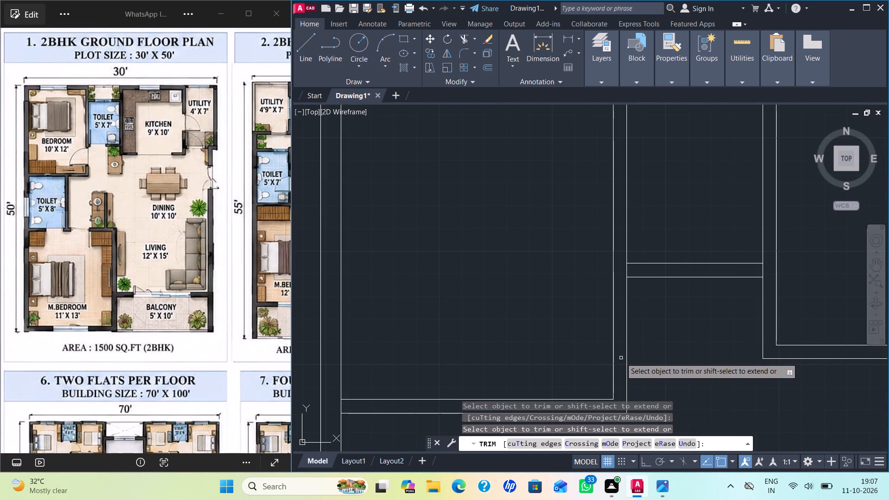
key(Return)
Examine the space below the top bedroom against the reference plan for the 5' x 8' toilet.
scroll(621, 358, down, 2)
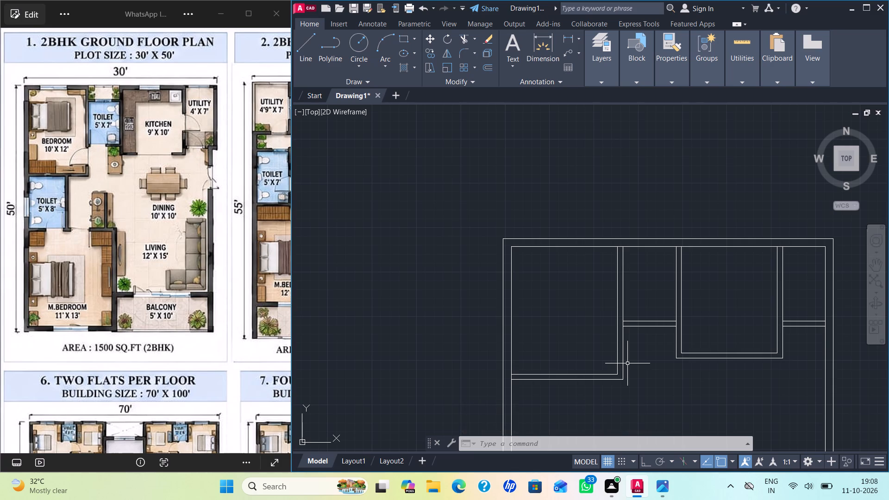
scroll(627, 363, down, 1)
middle_drag(628, 362, 629, 337)
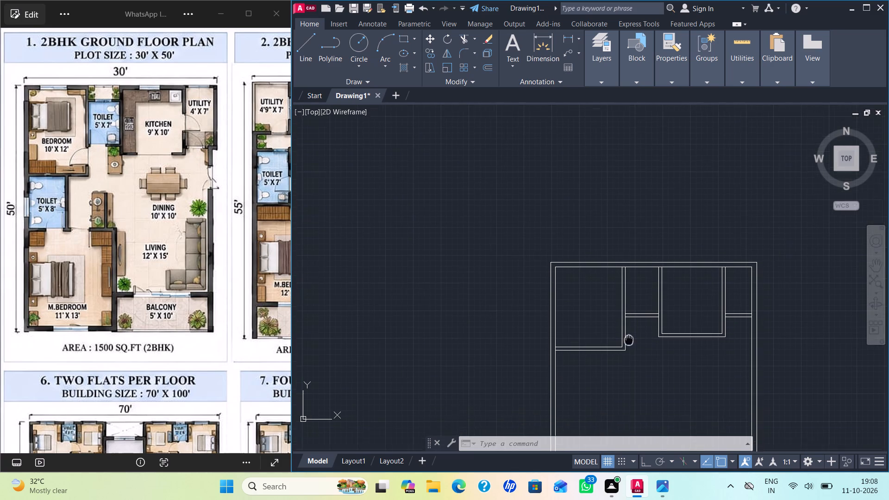
middle_drag(629, 337, 611, 296)
middle_drag(628, 327, 545, 256)
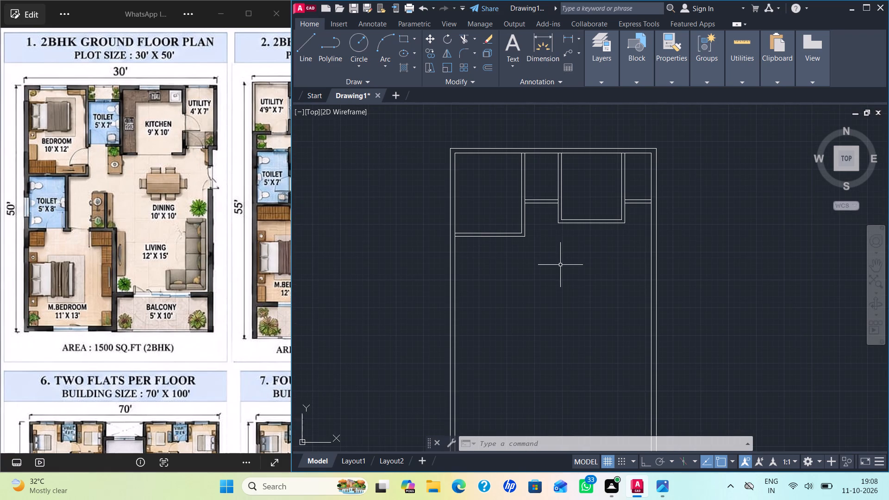
middle_drag(570, 287, 595, 285)
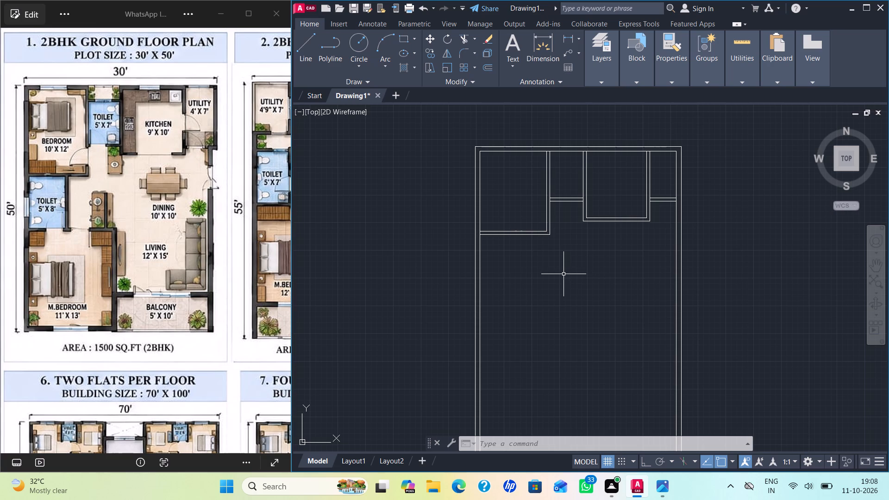
middle_drag(563, 271, 552, 219)
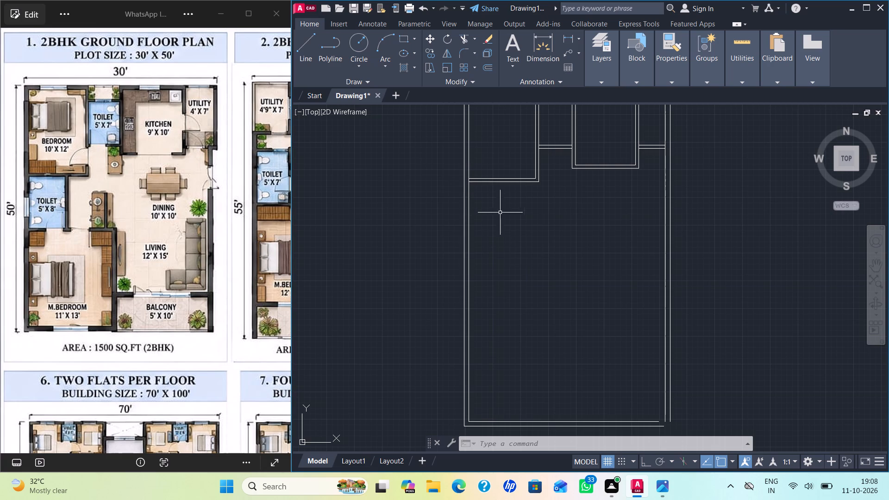
key(Escape)
middle_drag(550, 229, 523, 242)
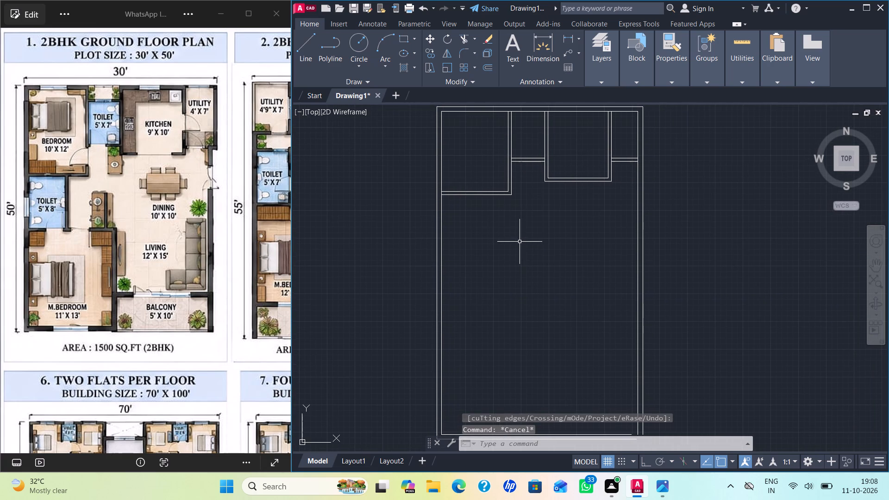
middle_drag(518, 248, 516, 220)
middle_drag(510, 233, 506, 247)
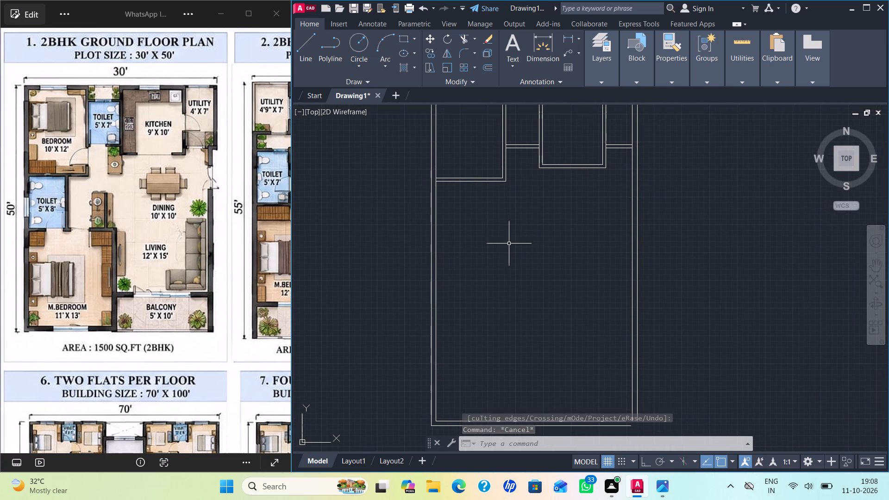
Offset the left exterior wall's inner line 5' inward and the bedroom's lower outer wall line 8' down for the second toilet.
key(o)
key(Return)
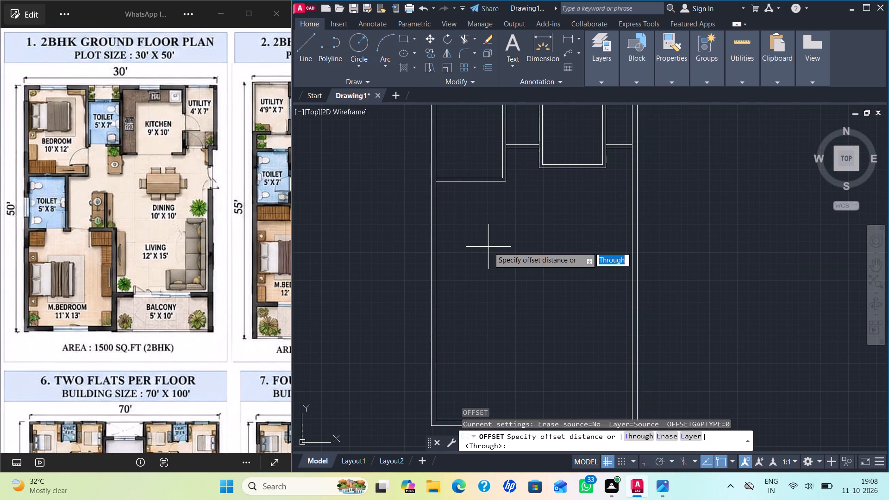
text(5')
key(Return)
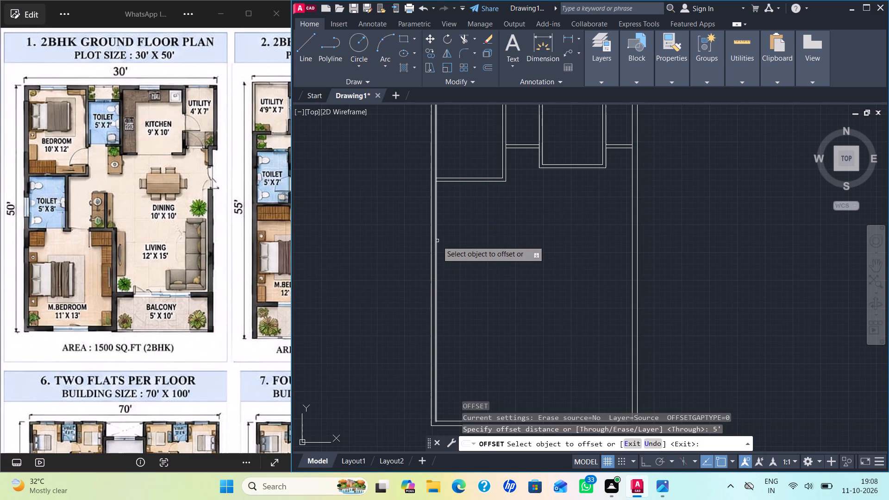
click(436, 242)
click(505, 249)
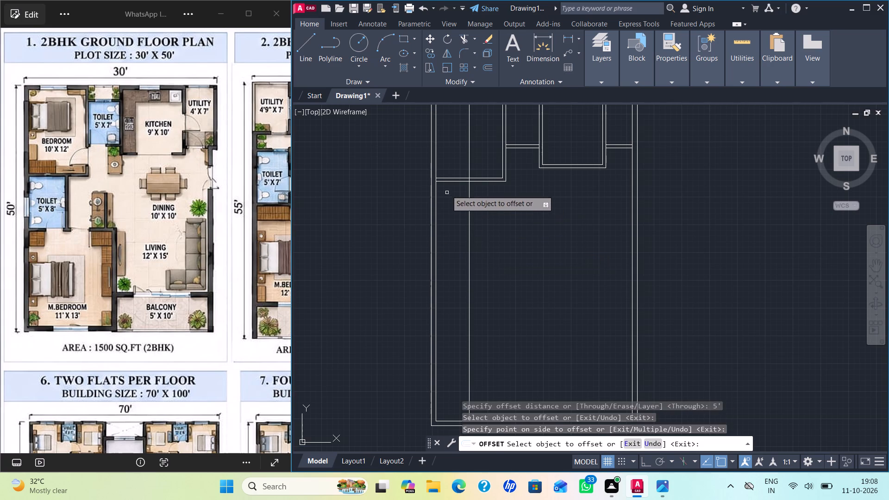
click(449, 182)
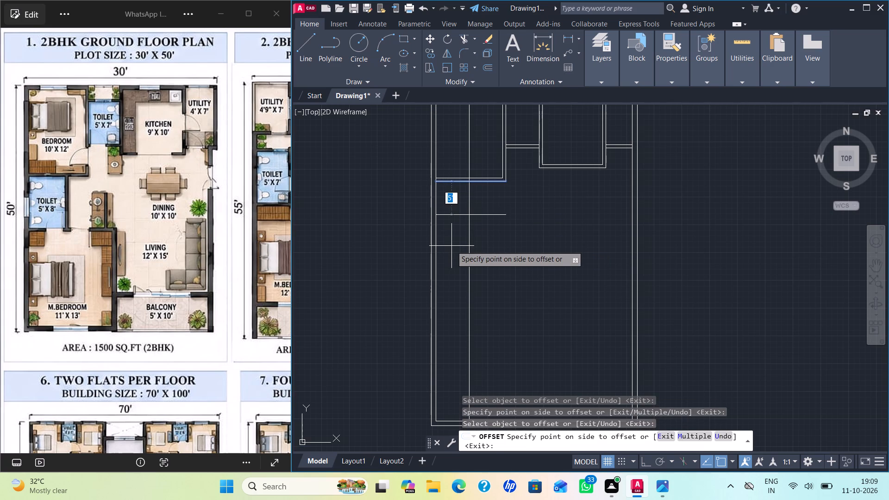
text(8')
key(Return)
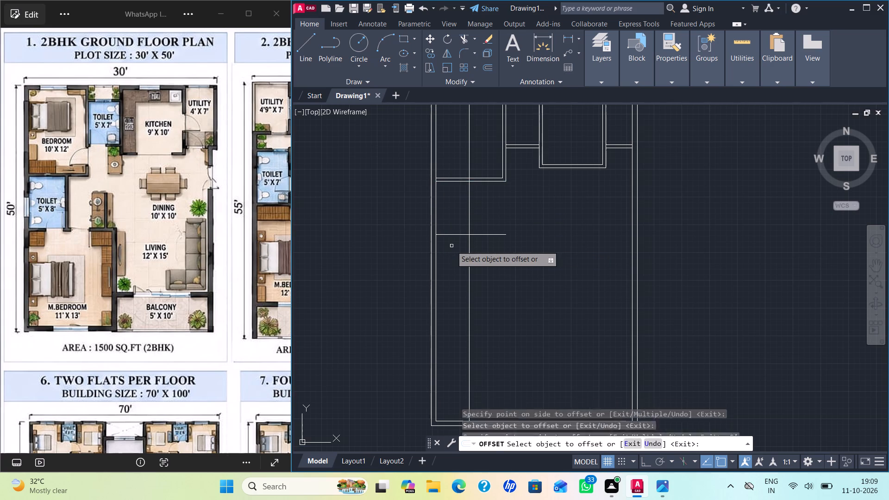
Offset the second toilet's new vertical line and new horizontal line 6" outward for its wall thickness.
click(469, 210)
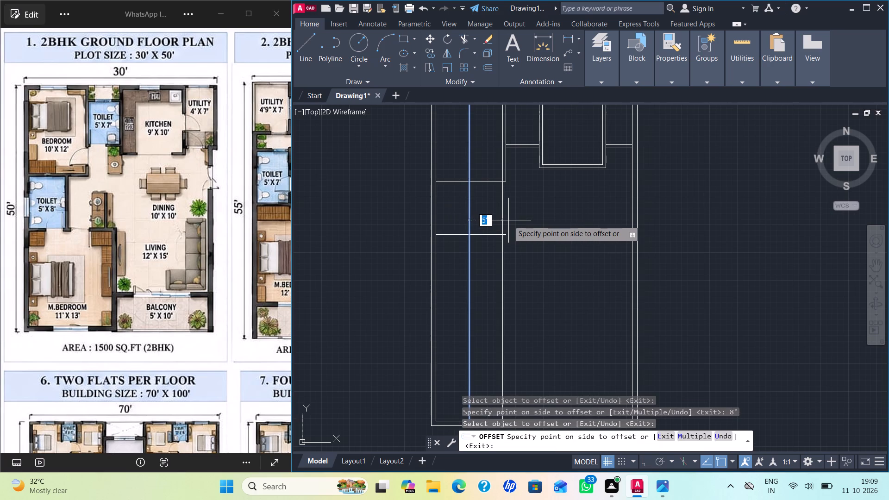
key(6)
key(shift+quotedbl)
key(Return)
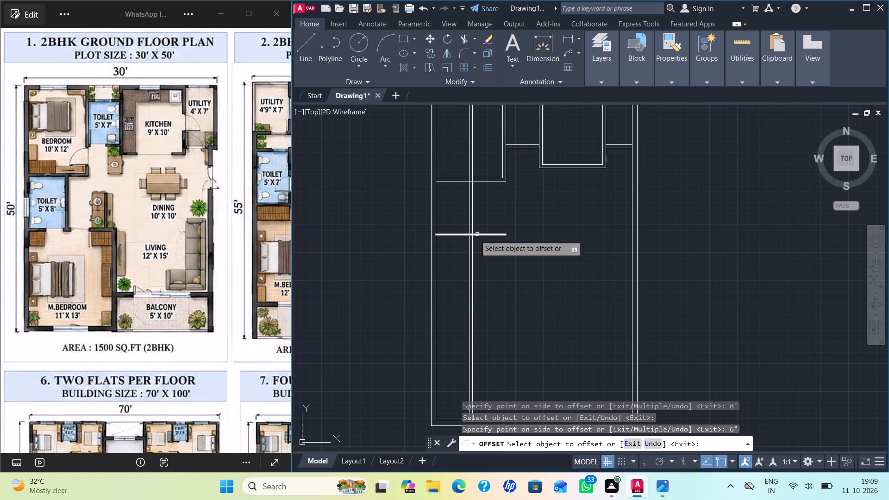
click(456, 234)
text(6")
key(Return)
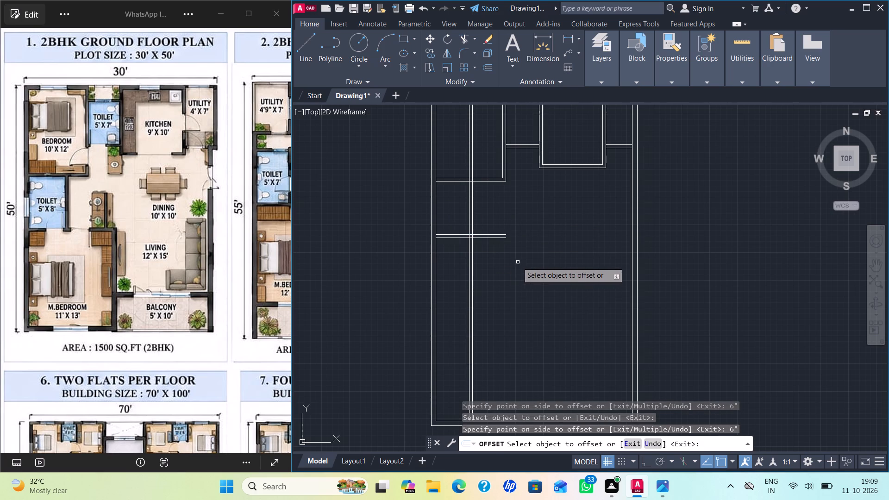
Trim the second toilet's wall lines where they cross the bedroom above and extend beyond the toilet's lower right corner.
key(Escape)
key(t)
key(r)
key(Return)
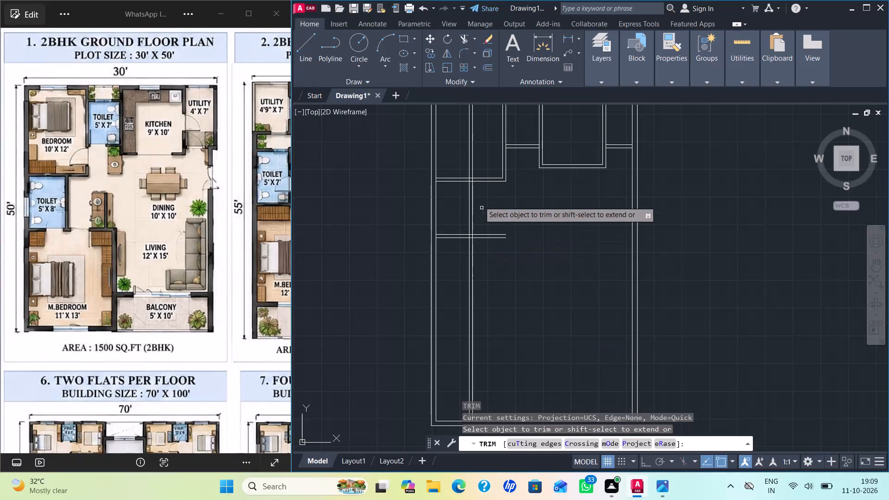
drag(460, 159, 477, 153)
drag(491, 228, 460, 294)
Trim the leftover segments inside the second toilet's lower right wall corner and at its junction with the bedroom wall.
scroll(470, 236, up, 3)
drag(473, 225, 472, 231)
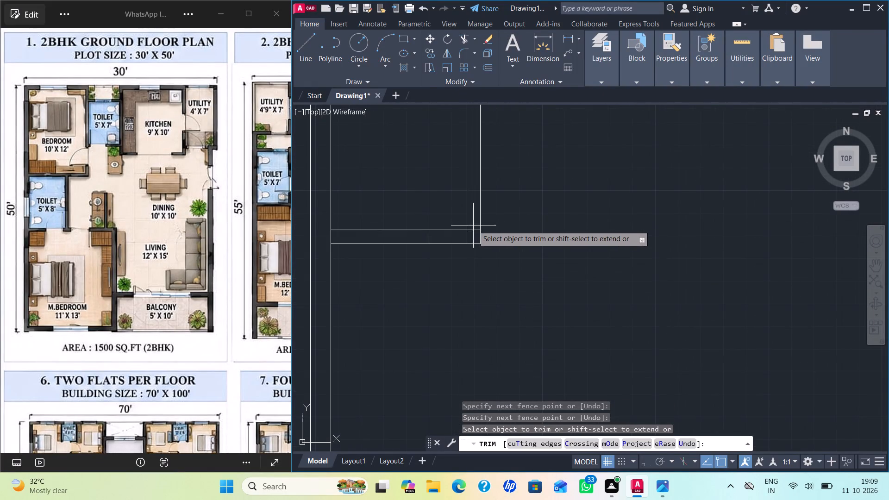
drag(472, 231, 459, 237)
scroll(482, 227, down, 2)
middle_drag(507, 195, 507, 247)
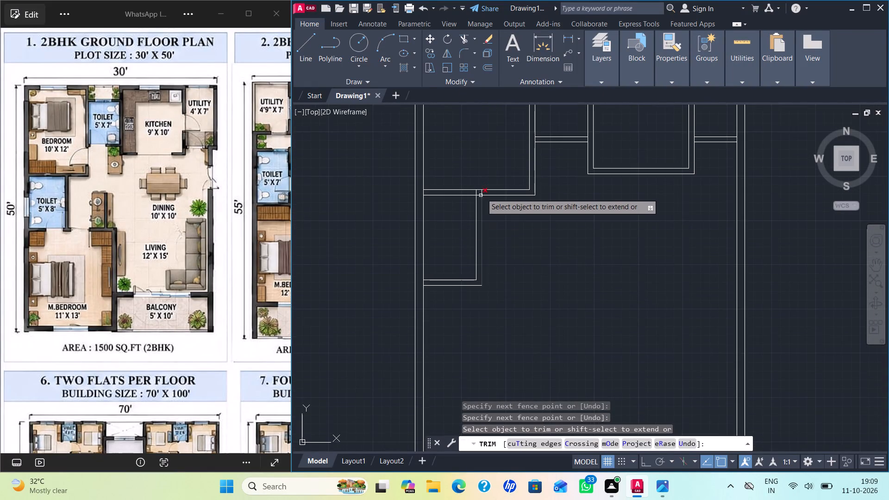
scroll(482, 191, up, 4)
drag(438, 194, 524, 196)
Examine the second toilet's walls and the remaining area below it against the reference plan.
scroll(524, 196, down, 1)
scroll(596, 291, down, 2)
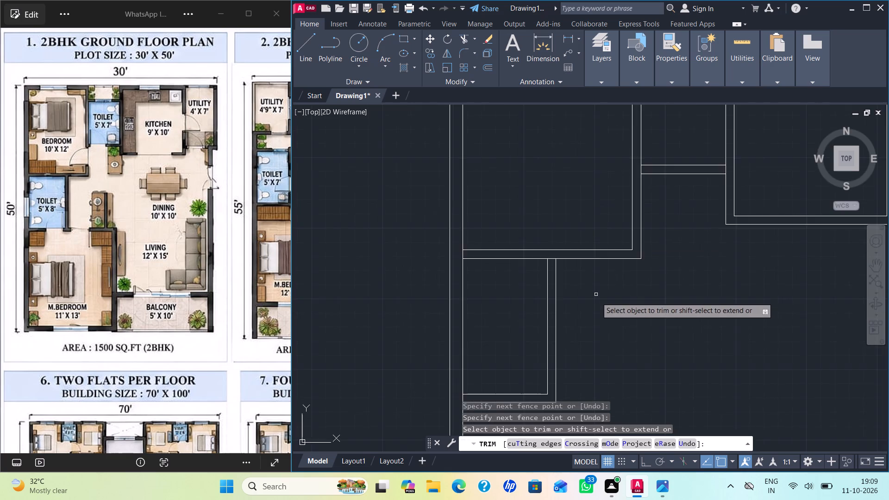
scroll(615, 334, down, 1)
middle_drag(628, 350, 575, 275)
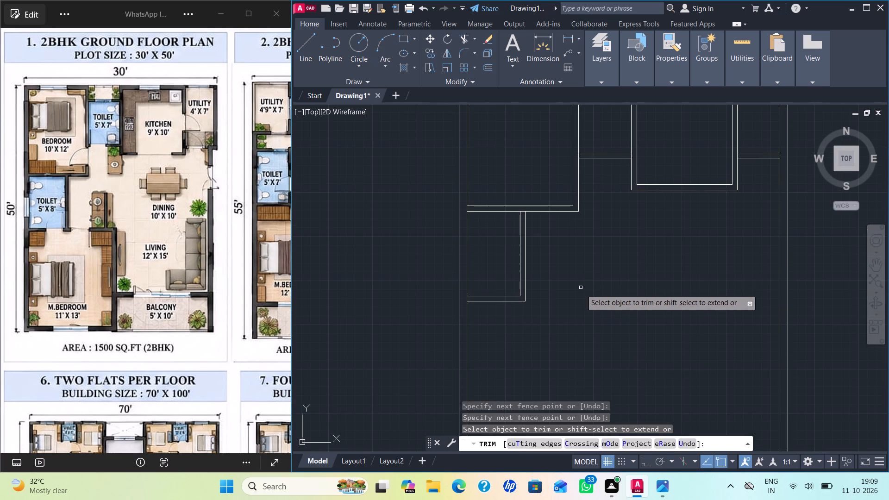
middle_drag(581, 291, 638, 247)
scroll(618, 281, down, 1)
middle_drag(616, 283, 565, 215)
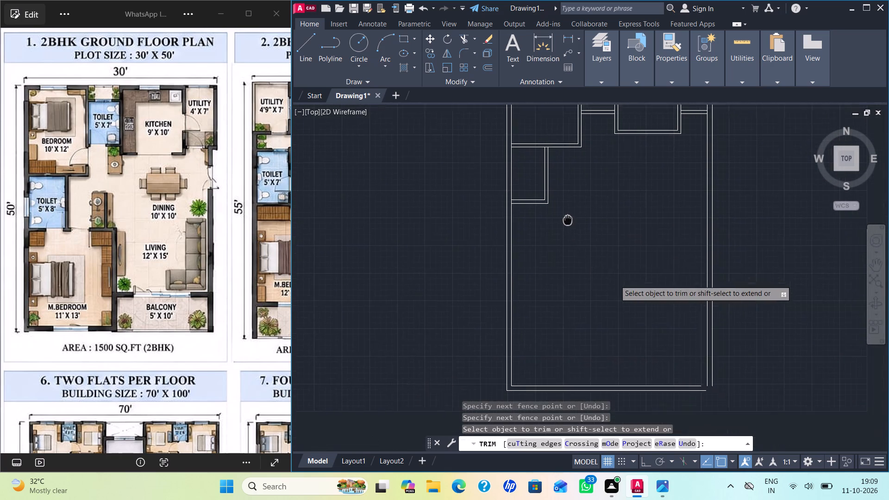
middle_drag(565, 215, 563, 212)
middle_drag(556, 225, 555, 228)
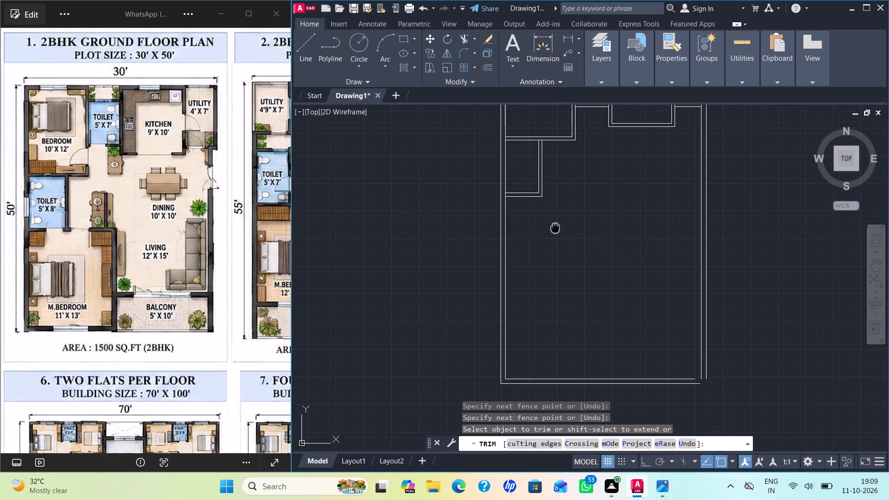
middle_drag(555, 228, 543, 285)
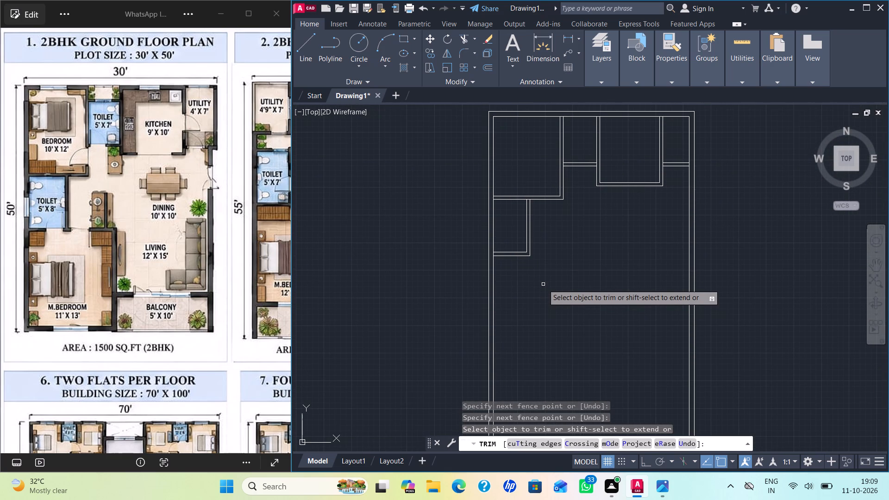
Offset the second toilet's lower outer wall line 13' downward for the master bedroom's length.
key(Escape)
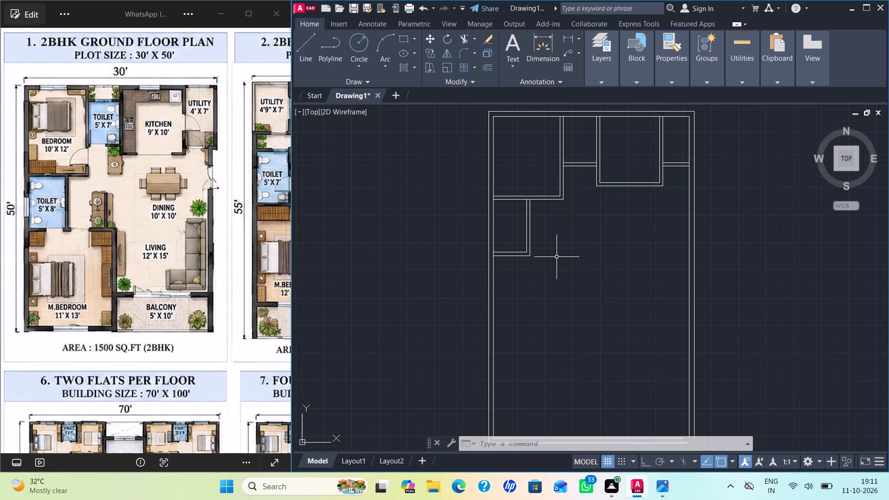
middle_drag(561, 304, 576, 244)
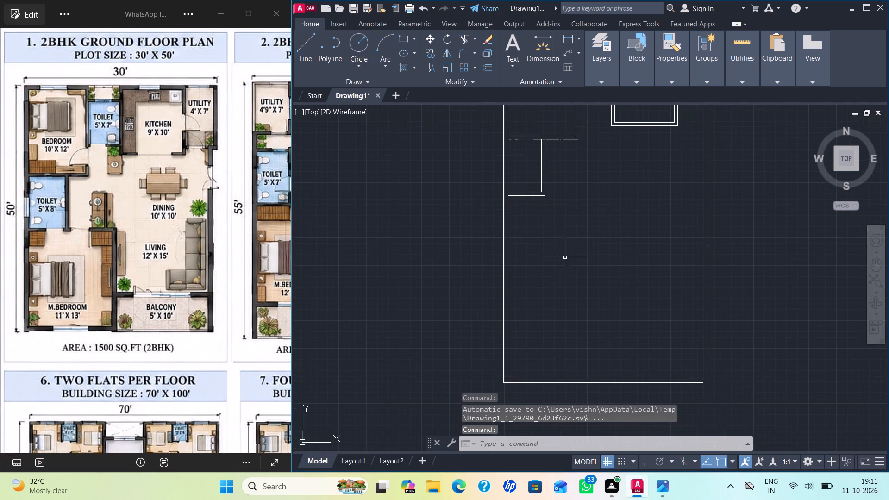
middle_drag(552, 293, 553, 346)
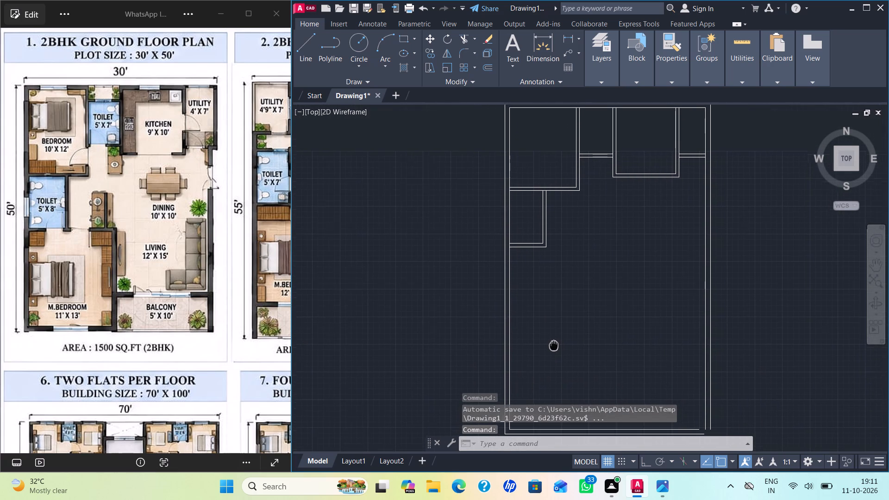
middle_drag(553, 346, 529, 365)
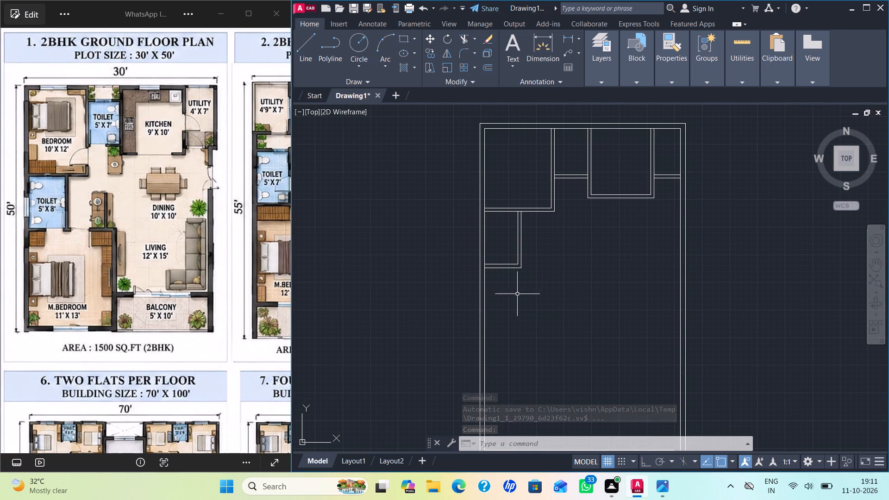
key(o)
key(Return)
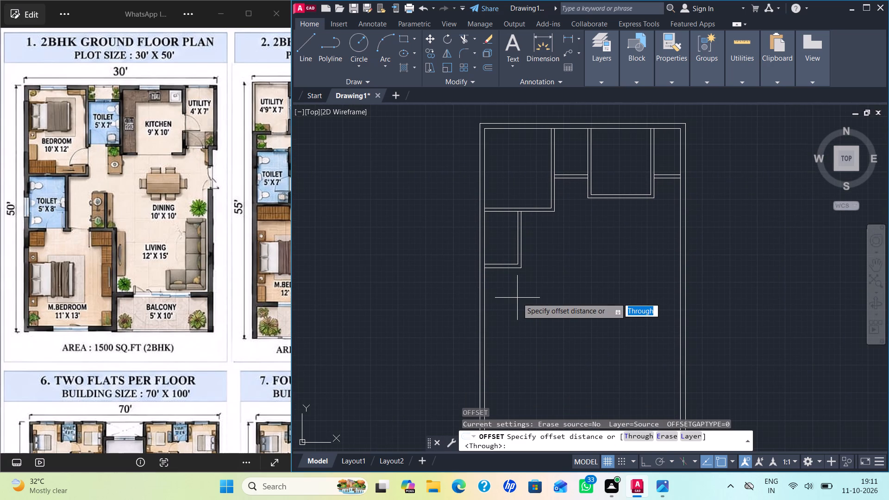
text(13)
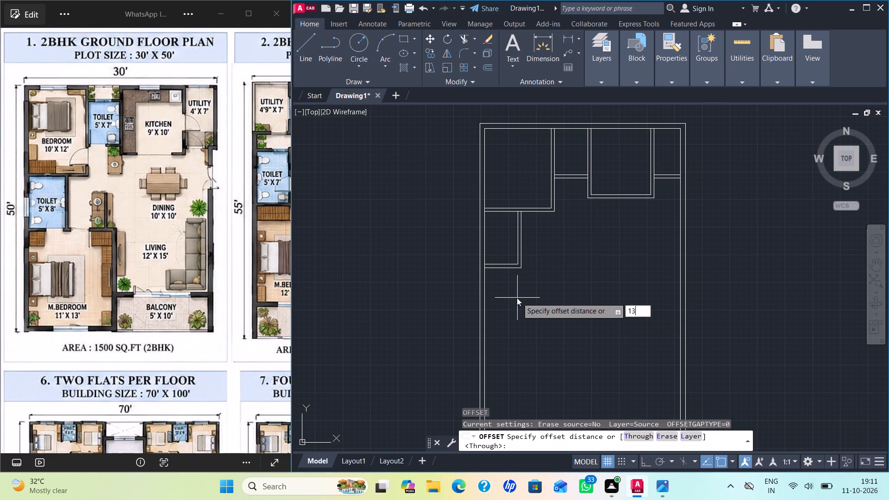
key(apostrophe)
key(Return)
click(510, 267)
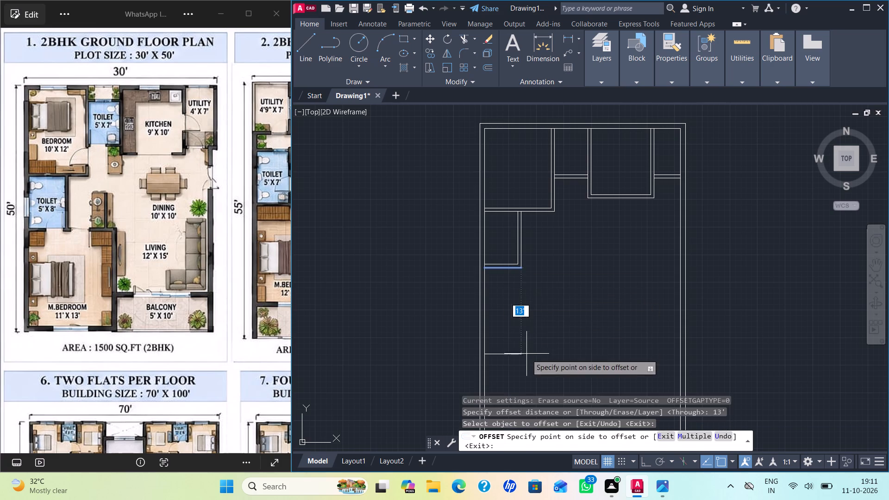
click(526, 355)
Offset the left exterior wall's inner line 11' inward for the master bedroom's width, and the new line 6" outward for wall thickness.
click(484, 314)
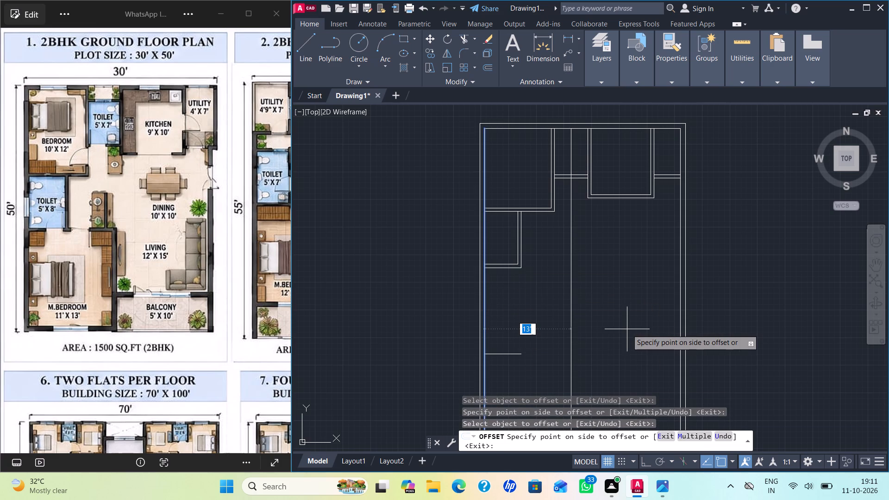
text(11)
key(apostrophe)
key(Return)
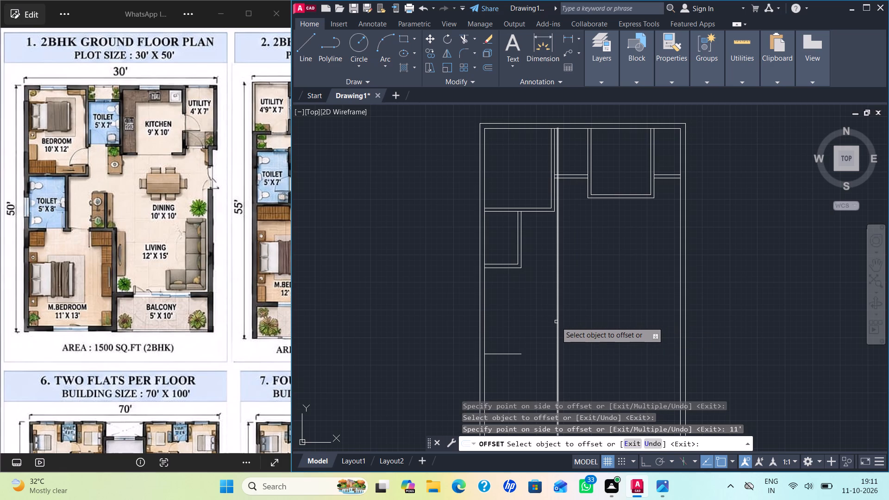
click(556, 322)
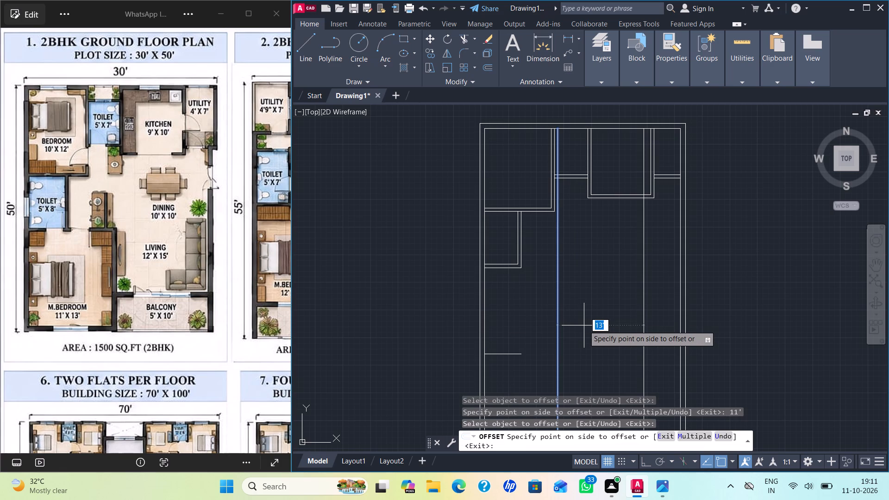
text(6")
key(Return)
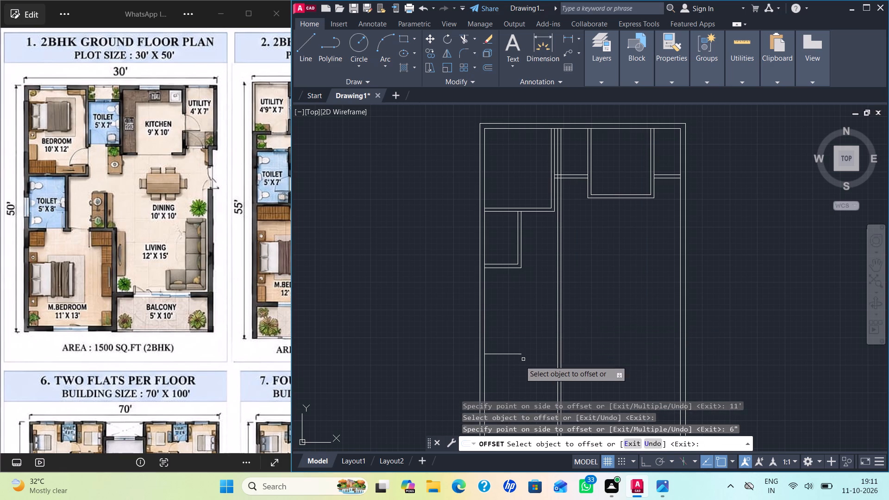
key(Escape)
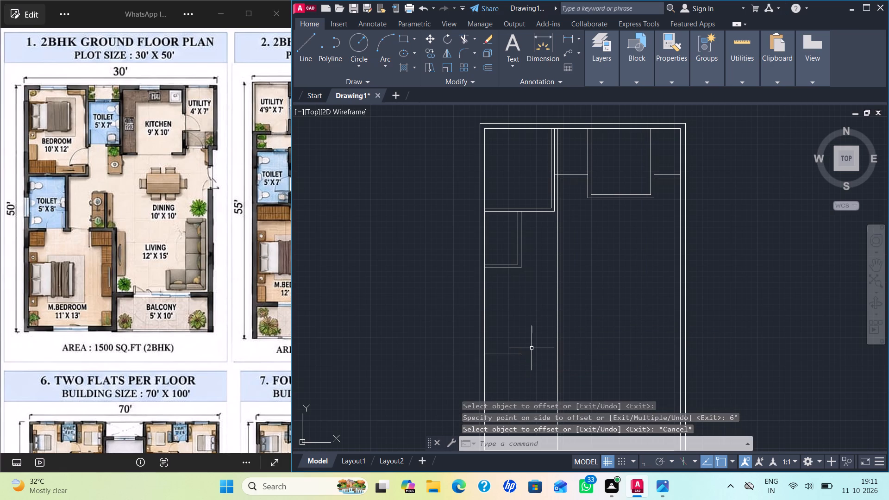
Extend the master bedroom's new horizontal line to the new vertical wall line.
text(EX)
key(Return)
click(516, 354)
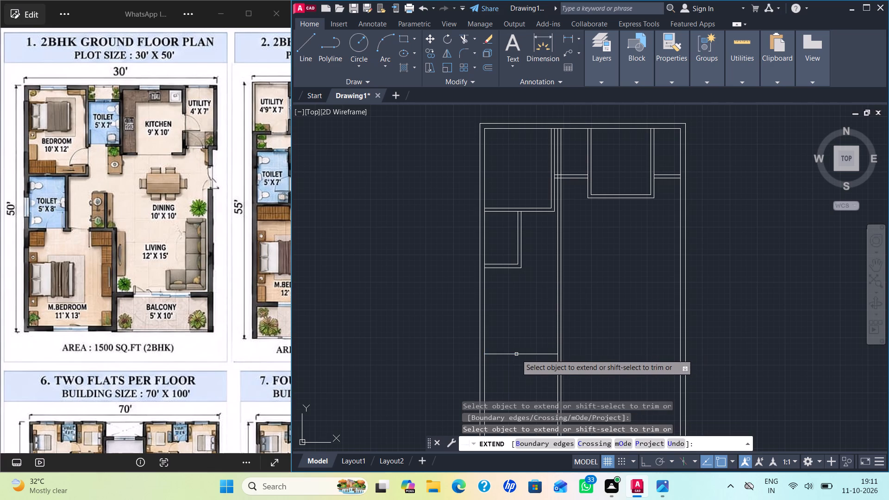
key(o)
key(Return)
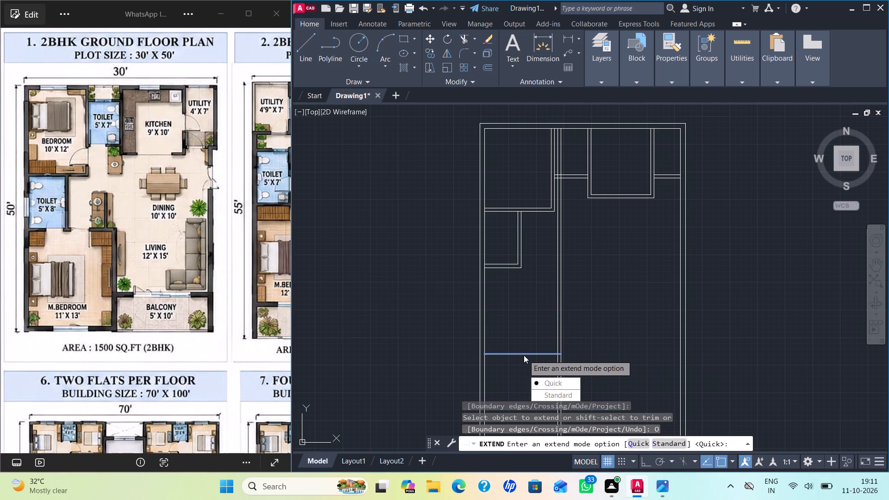
key(Escape)
middle_drag(605, 338, 600, 291)
key(Escape)
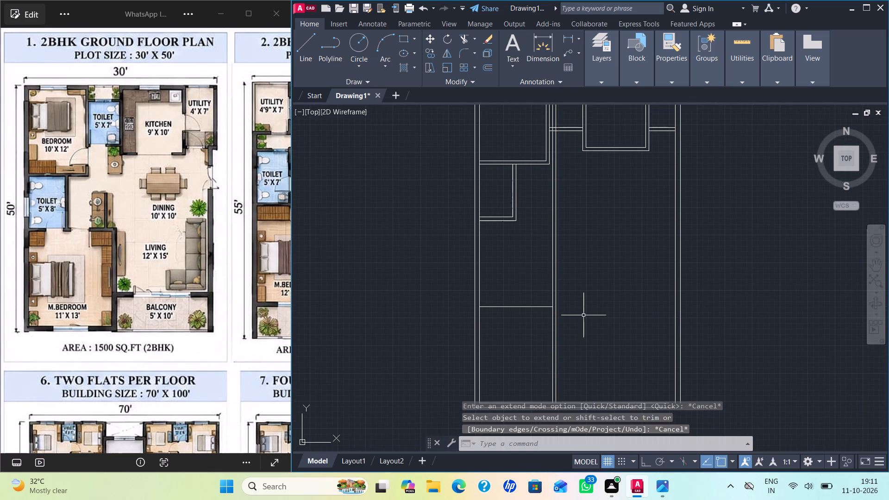
Offset the master bedroom's horizontal line 6" downward for its wall thickness.
key(o)
key(Return)
text(6")
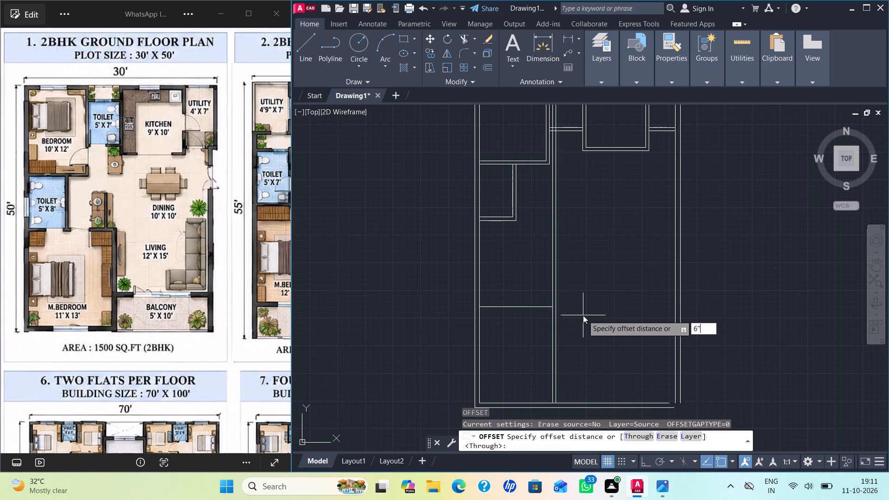
key(Return)
click(512, 307)
click(515, 339)
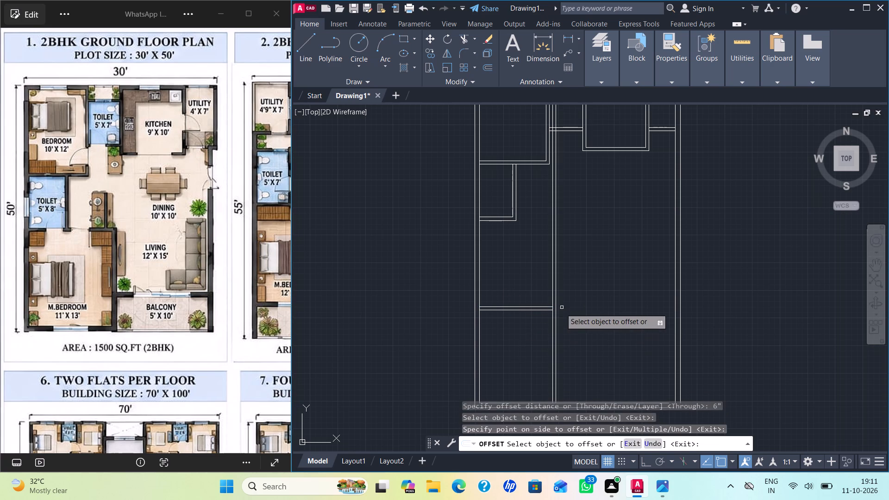
key(Escape)
Extend the upper of the two master bedroom horizontal wall lines to the outer vertical wall line.
middle_drag(560, 284, 558, 295)
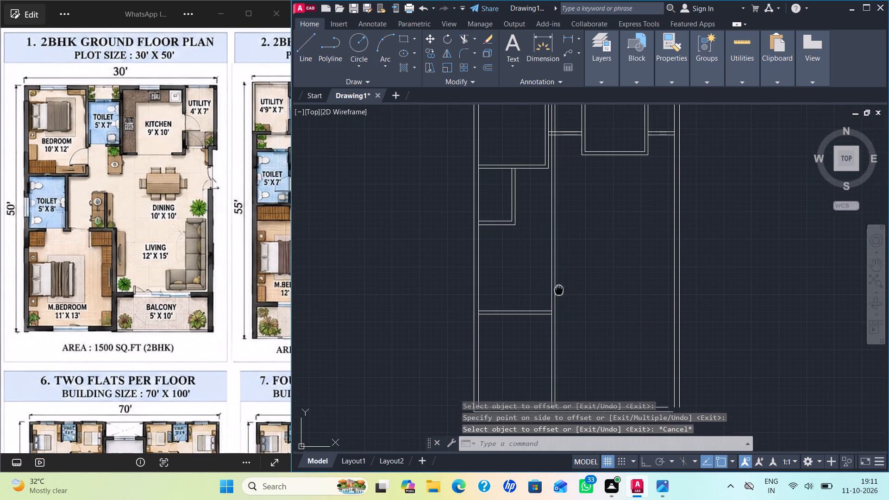
middle_drag(558, 295, 557, 306)
text(EX)
key(Return)
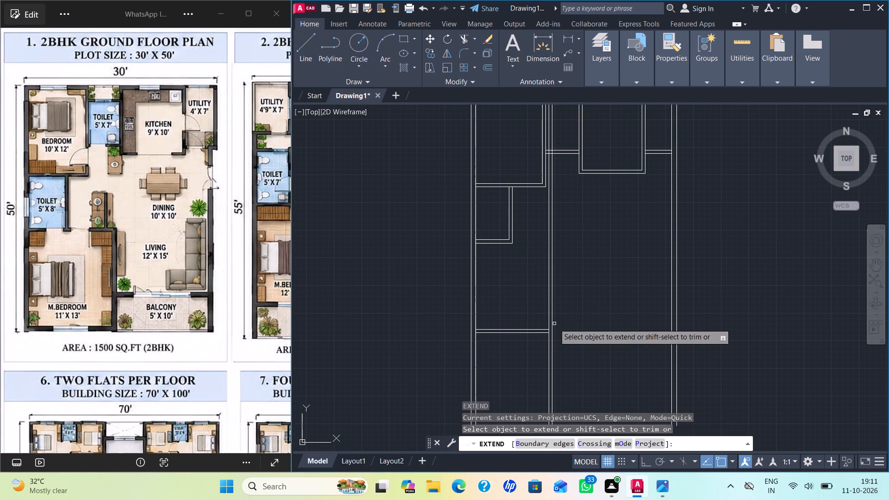
scroll(541, 335, up, 2)
click(554, 323)
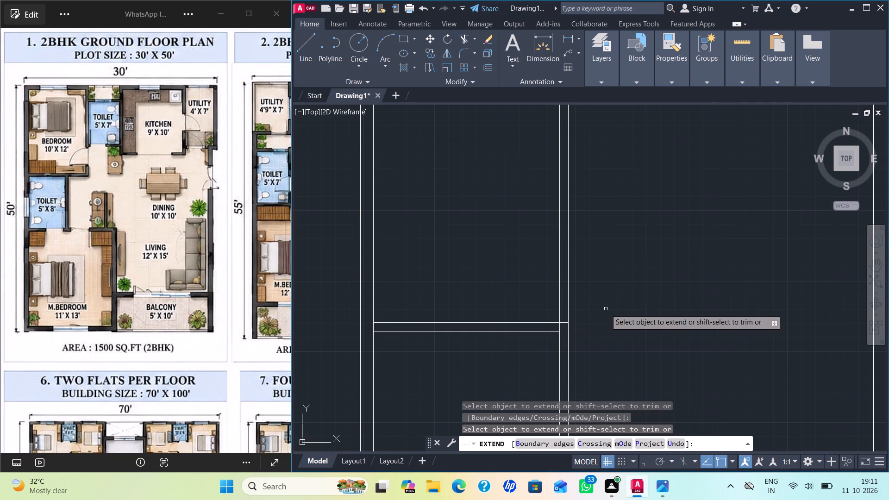
key(Escape)
Trim the two vertical wall lines above the master bedroom's upper right corner and the leftover segment inside that corner.
text(TR)
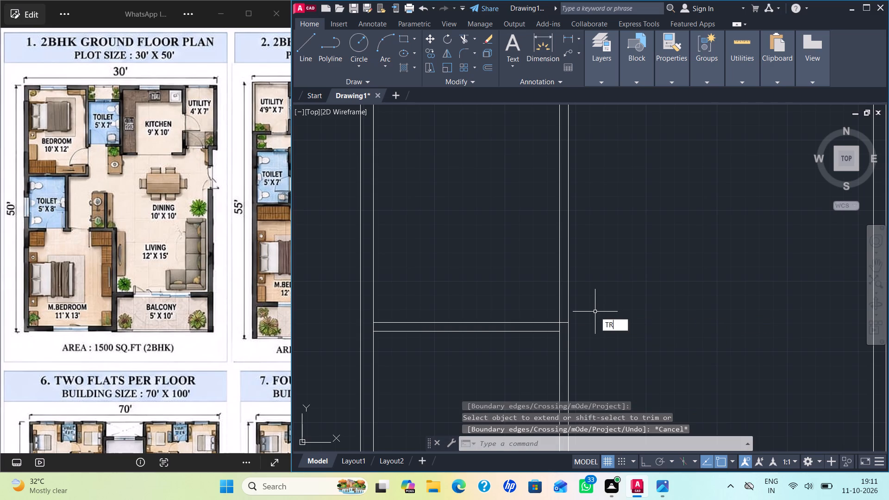
key(Return)
drag(593, 287, 498, 274)
scroll(604, 293, down, 3)
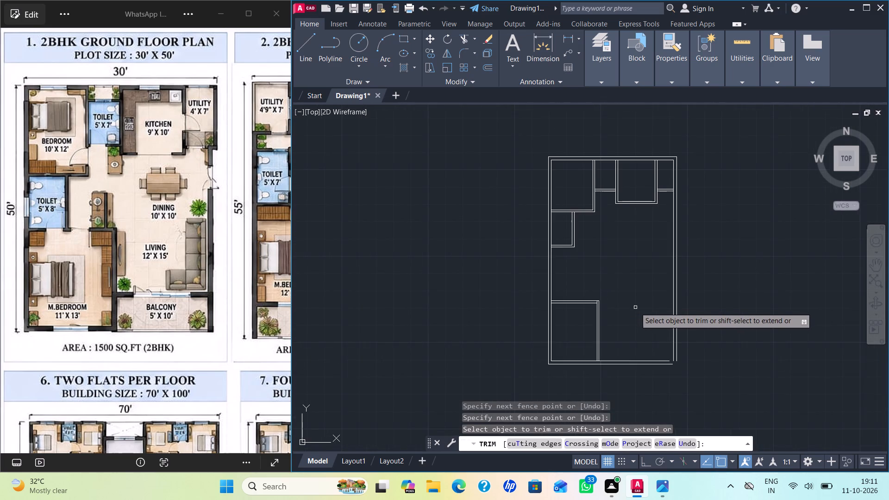
middle_drag(635, 307, 627, 260)
scroll(608, 264, up, 3)
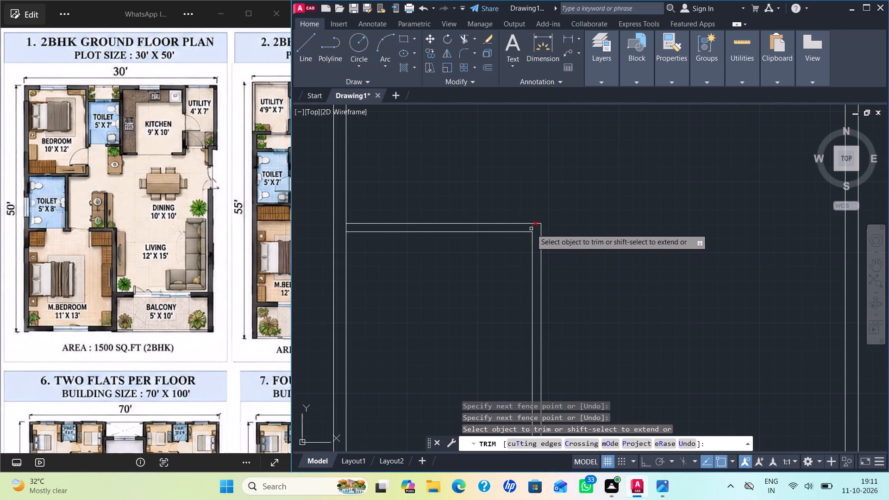
click(531, 229)
scroll(612, 255, down, 1)
key(Escape)
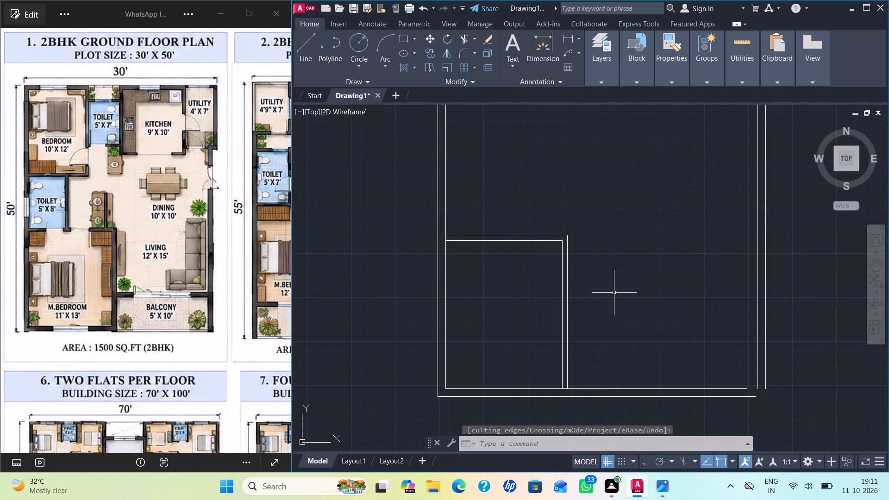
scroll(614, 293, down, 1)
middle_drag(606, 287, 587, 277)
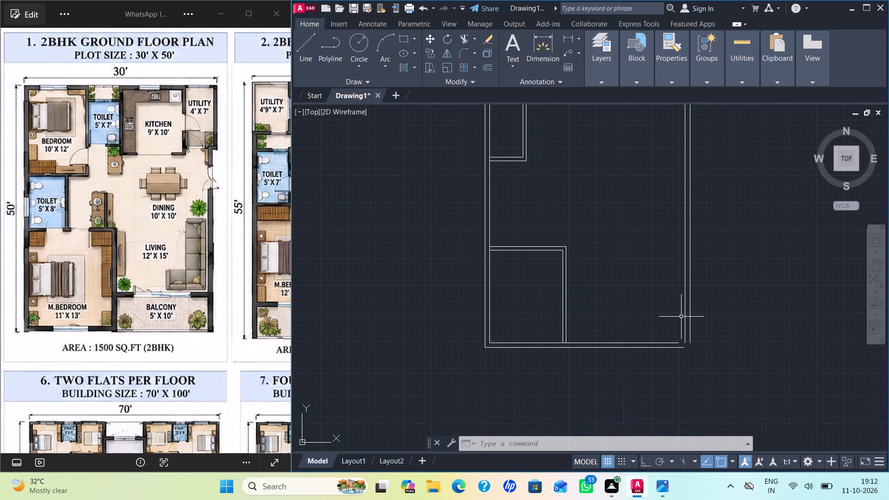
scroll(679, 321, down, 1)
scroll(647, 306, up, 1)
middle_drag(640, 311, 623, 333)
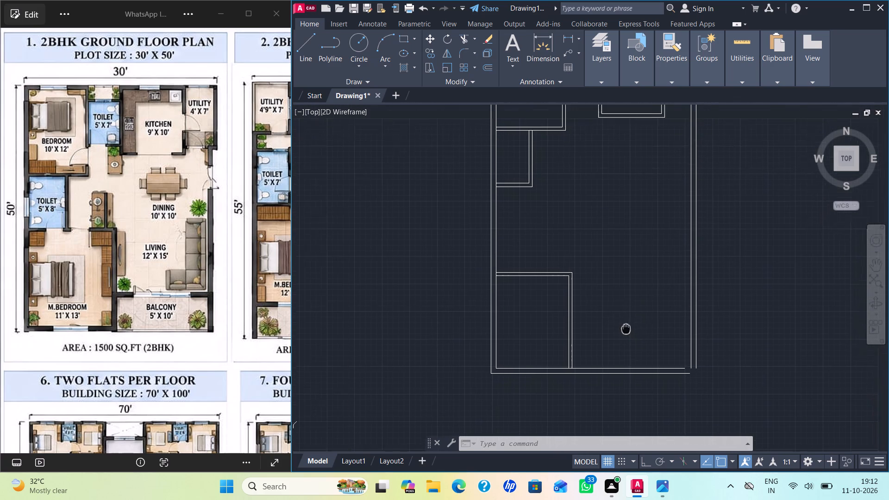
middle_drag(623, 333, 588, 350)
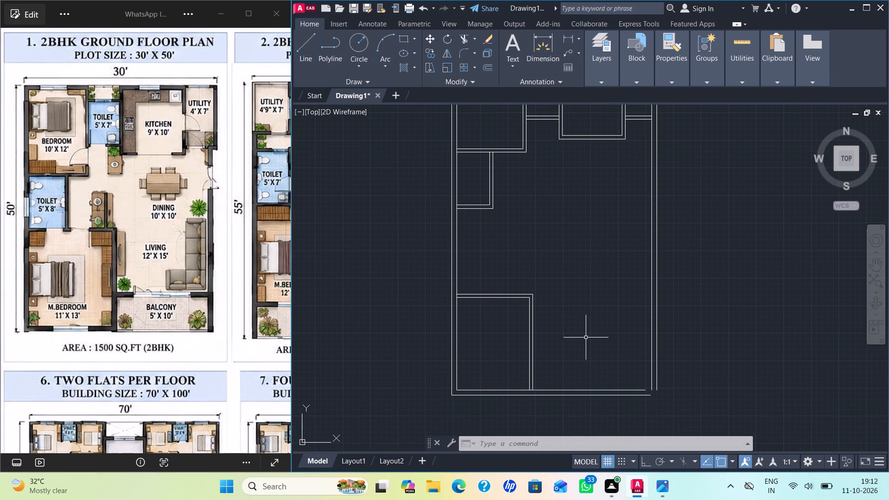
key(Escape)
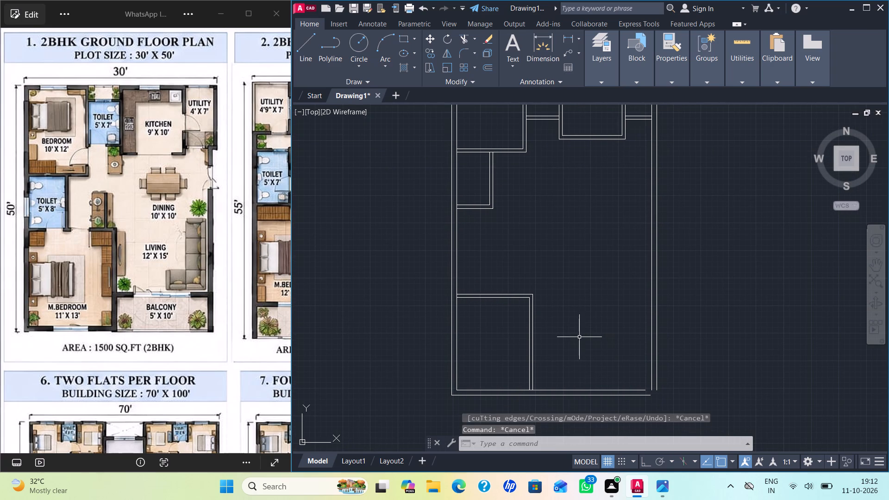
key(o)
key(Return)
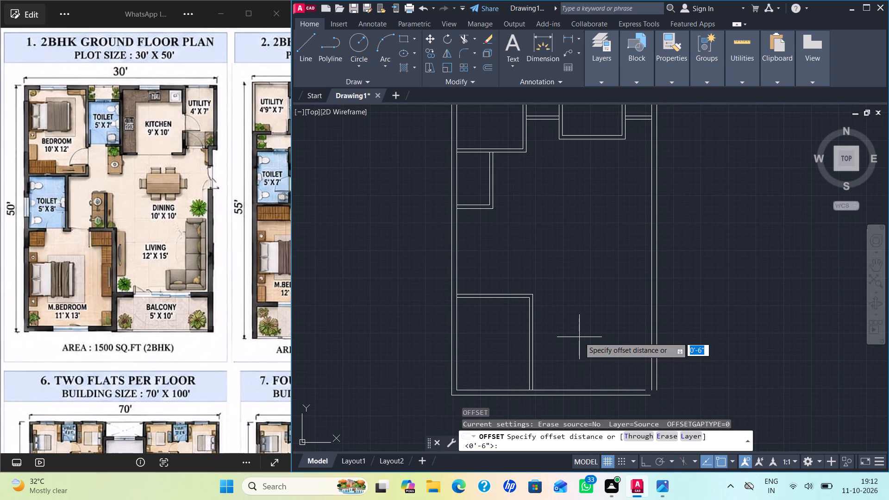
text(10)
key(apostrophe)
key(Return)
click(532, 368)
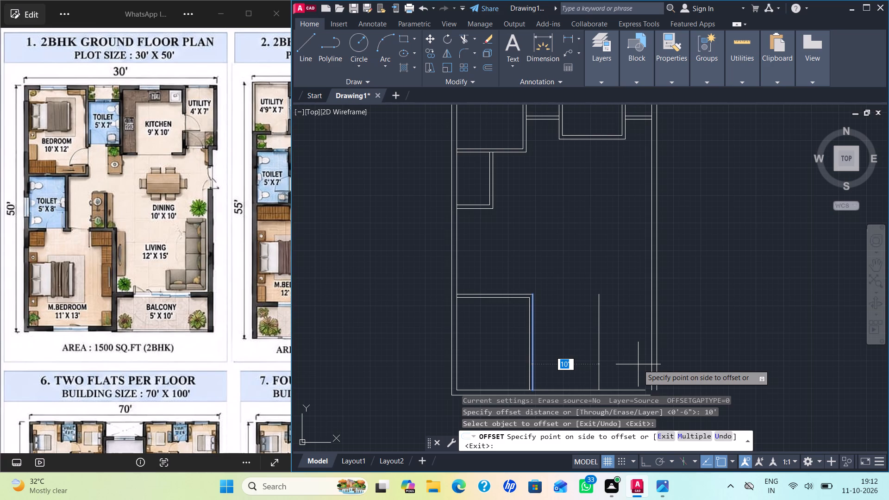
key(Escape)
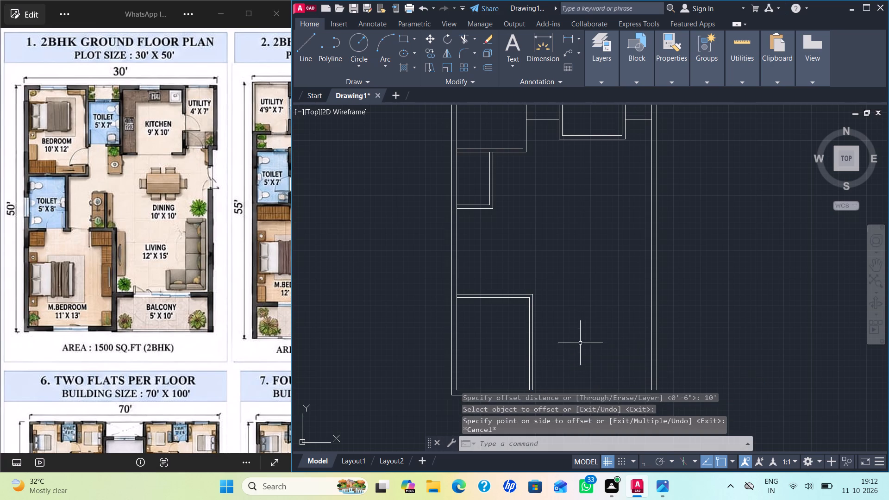
Move the master bedroom's two right-hand vertical wall lines a short distance to the right, towards the balcony area.
click(557, 356)
click(513, 329)
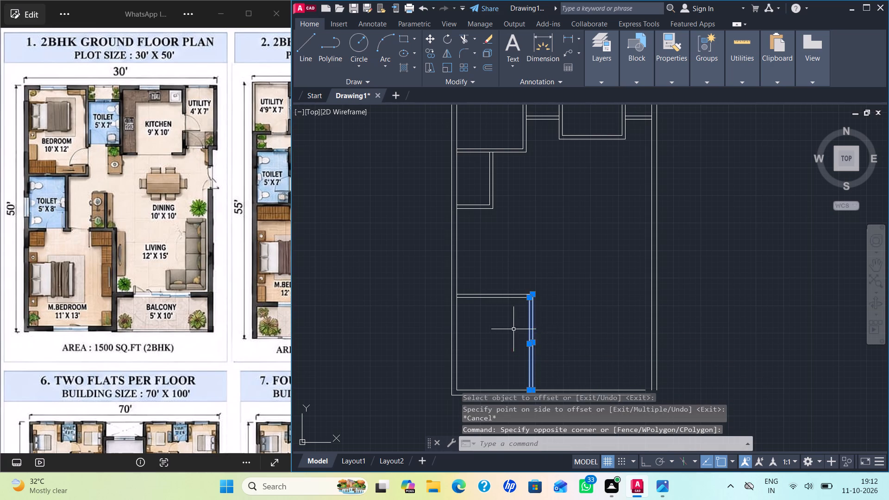
key(m)
key(Return)
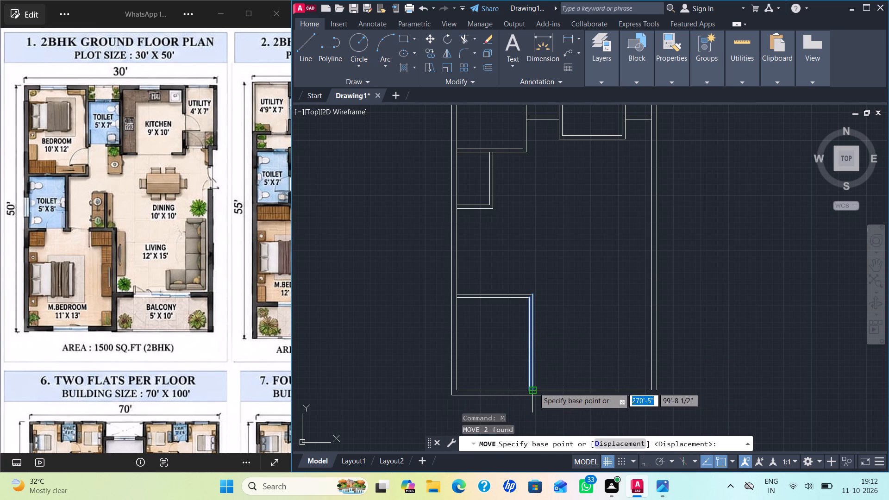
click(534, 387)
click(547, 388)
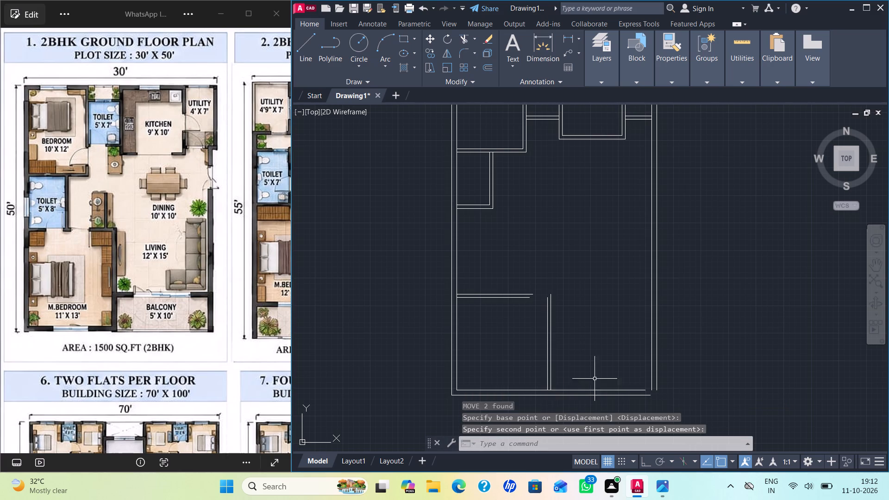
Fillet the master bedroom's outer and inner wall line pairs into square corners at its upper right.
key(f)
key(Return)
scroll(535, 318, up, 3)
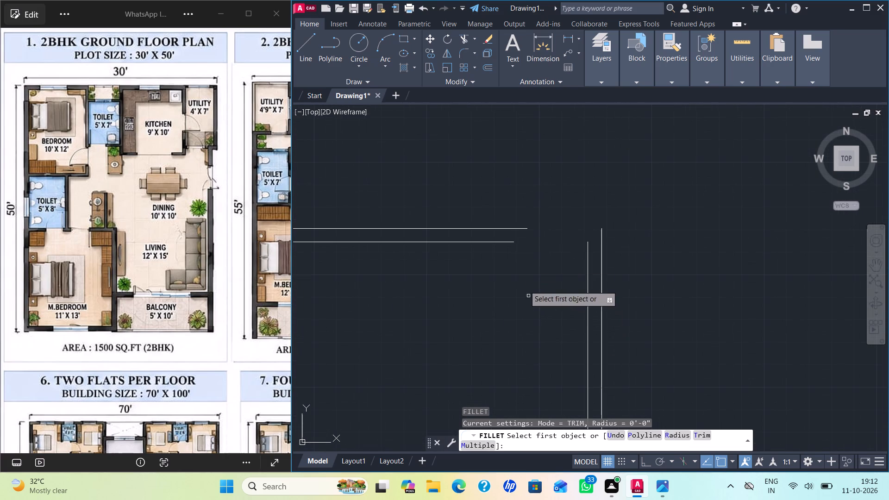
click(520, 230)
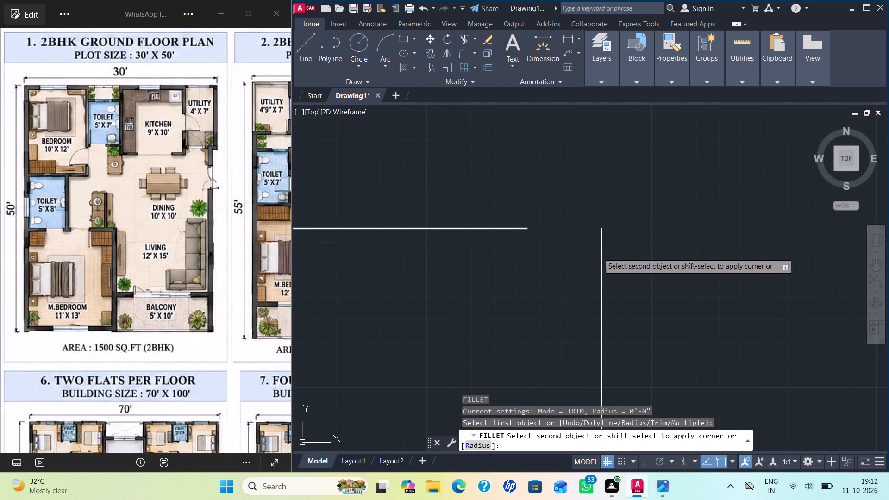
click(602, 253)
key(space)
click(508, 243)
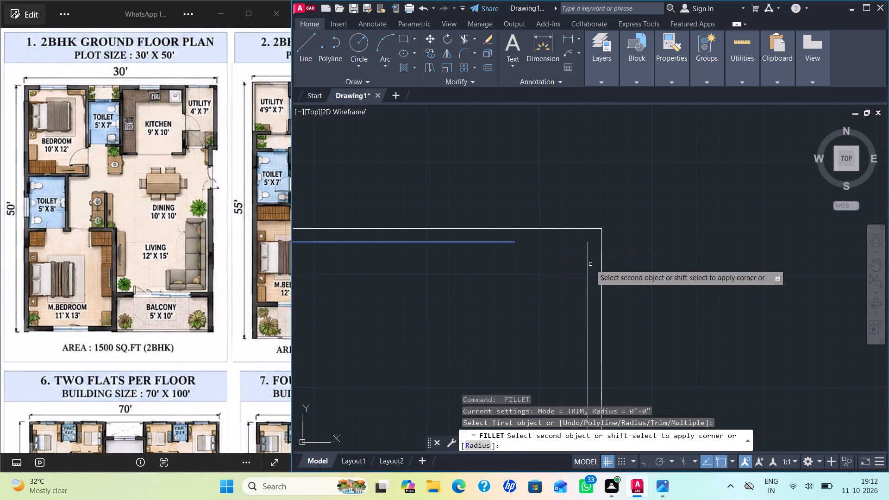
click(587, 266)
scroll(643, 281, down, 5)
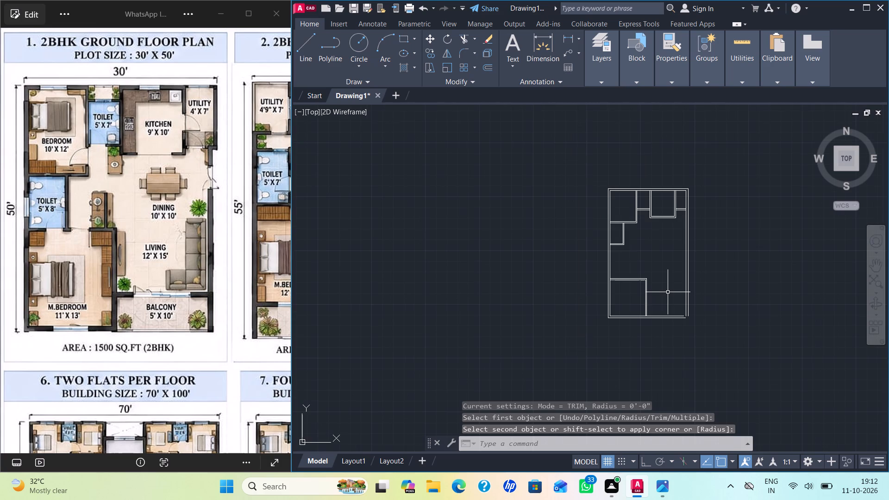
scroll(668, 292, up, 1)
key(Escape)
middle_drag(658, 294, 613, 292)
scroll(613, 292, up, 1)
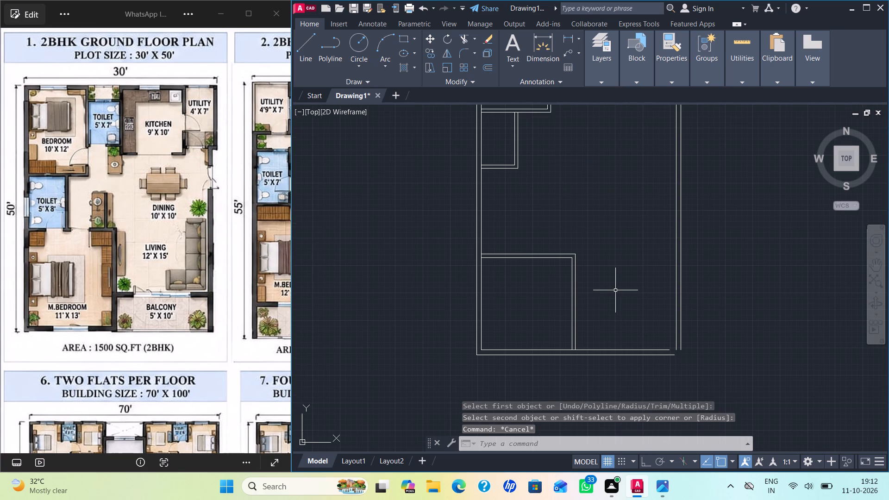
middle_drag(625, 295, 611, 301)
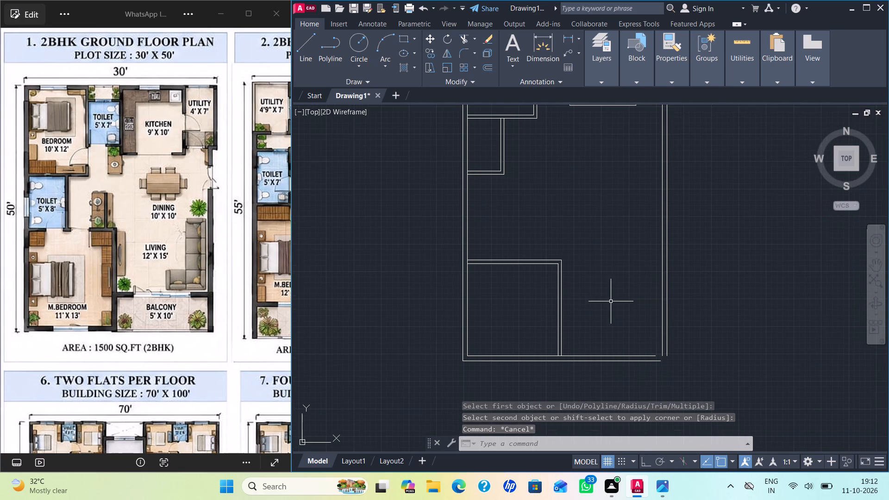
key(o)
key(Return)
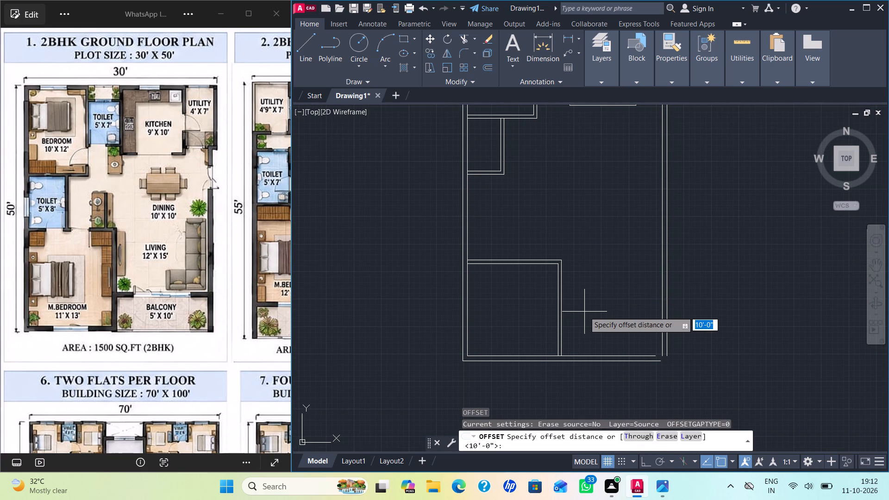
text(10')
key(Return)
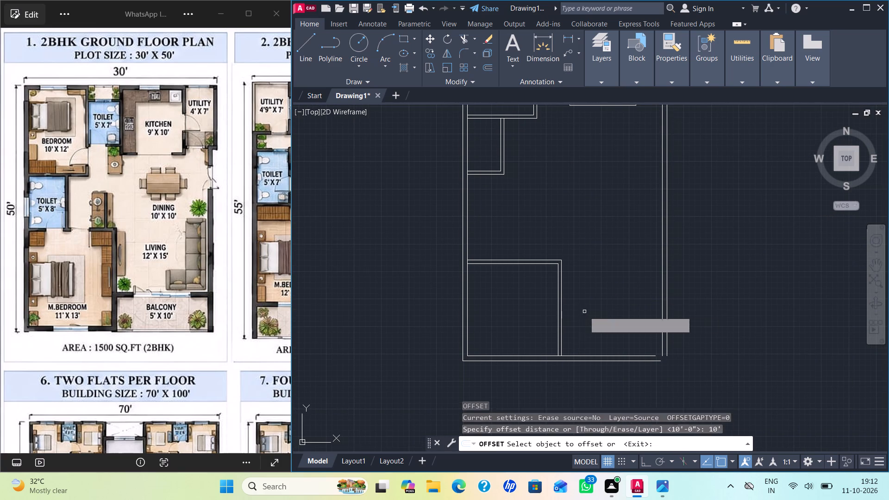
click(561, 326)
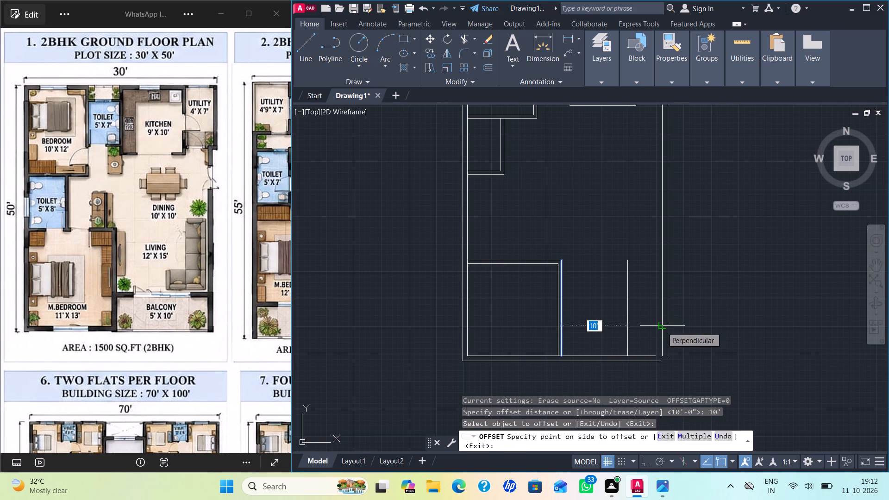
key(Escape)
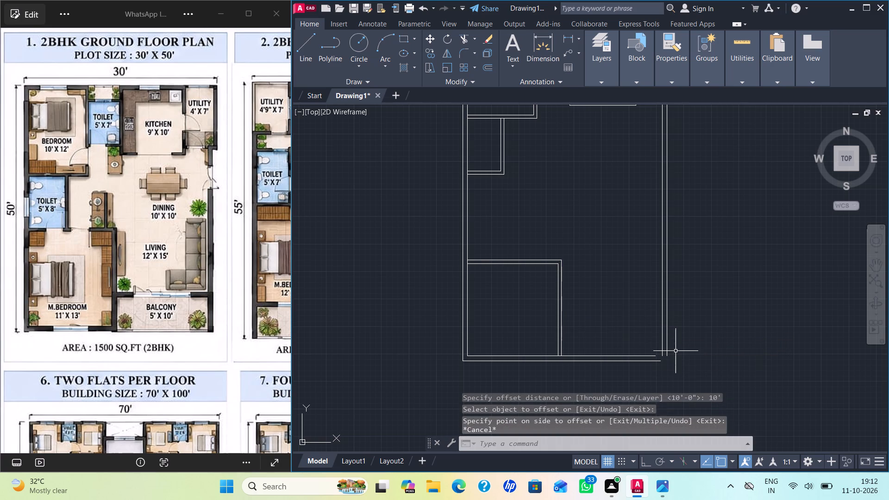
Offset the inner line of the bottom outer wall 7' upward for the balcony wall.
scroll(676, 350, down, 2)
scroll(682, 349, up, 1)
middle_drag(683, 348, 613, 327)
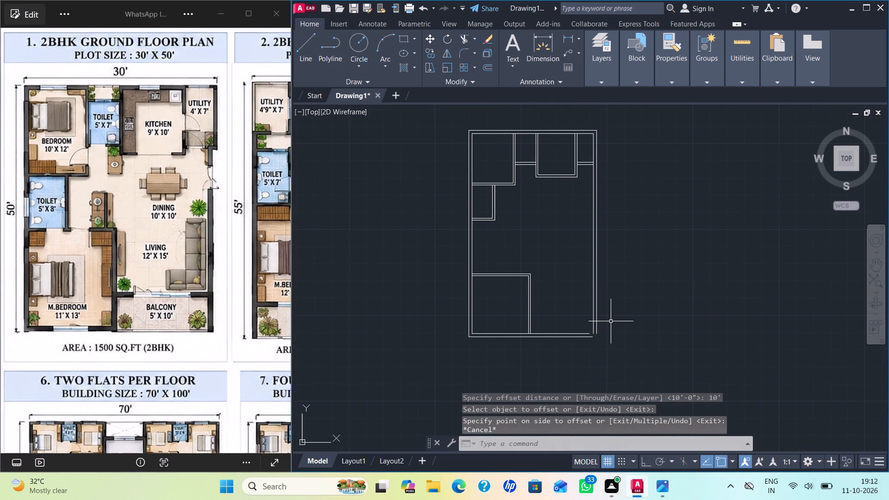
middle_drag(607, 323, 607, 338)
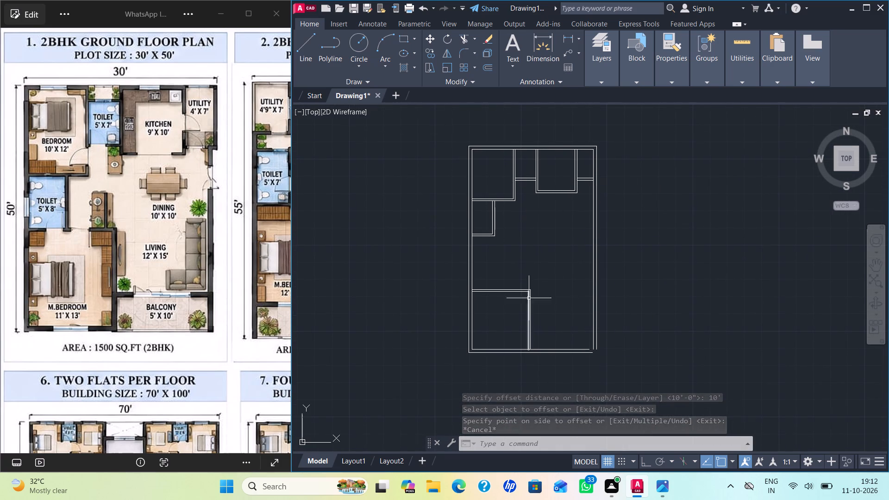
middle_drag(548, 319, 535, 271)
scroll(548, 290, up, 1)
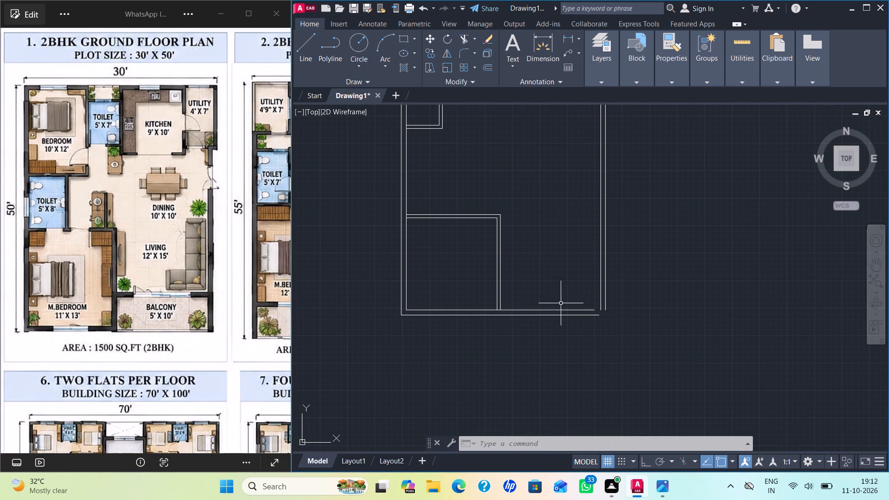
key(o)
key(Return)
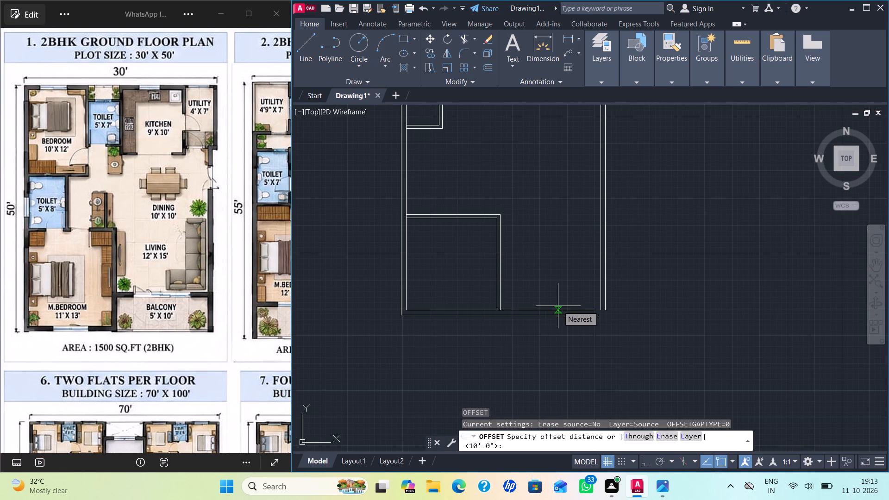
text(7')
key(Return)
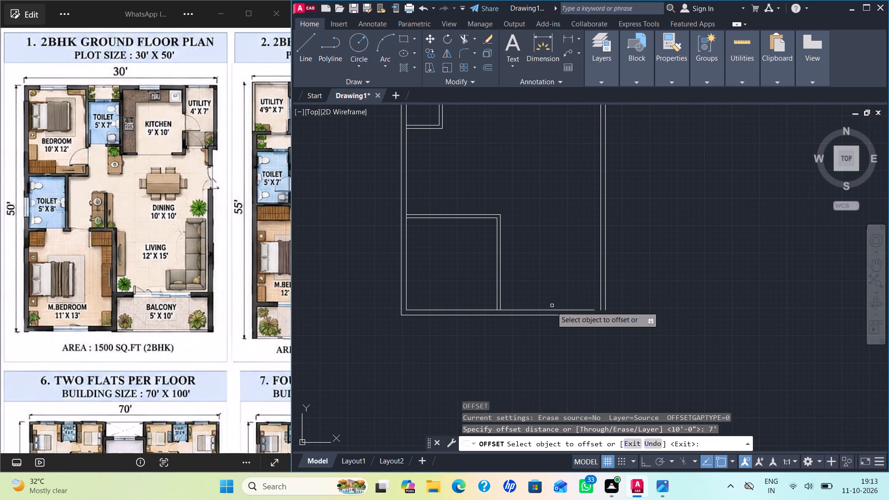
click(551, 310)
click(553, 229)
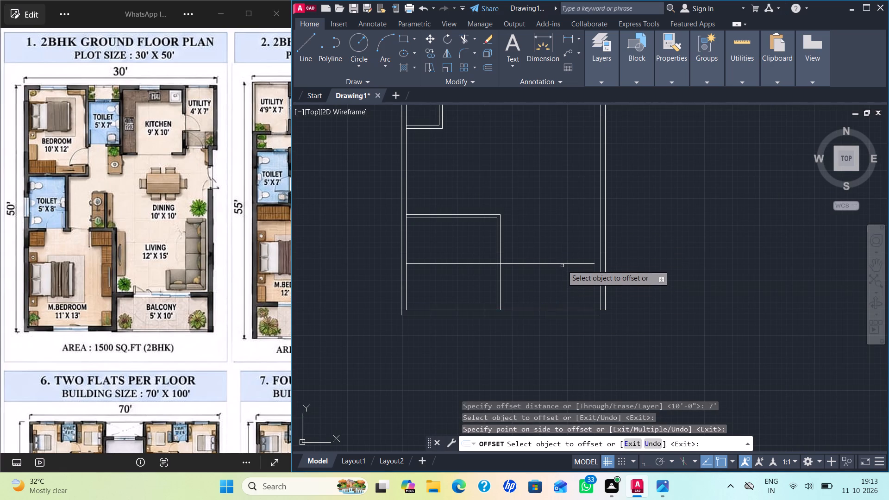
Offset the new horizontal balcony line 6" downward for its wall thickness.
click(562, 263)
text(6")
key(Return)
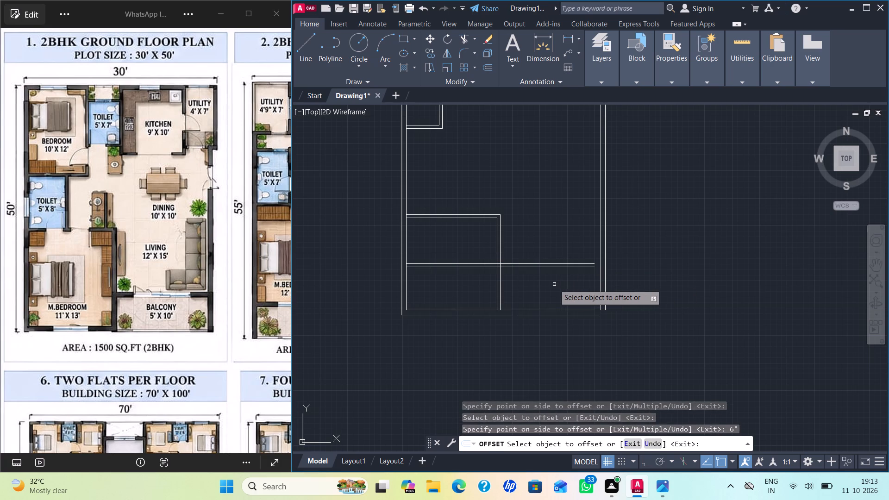
key(Escape)
Trim the two balcony wall lines where they run through the master bedroom's interior.
text(TR)
key(Return)
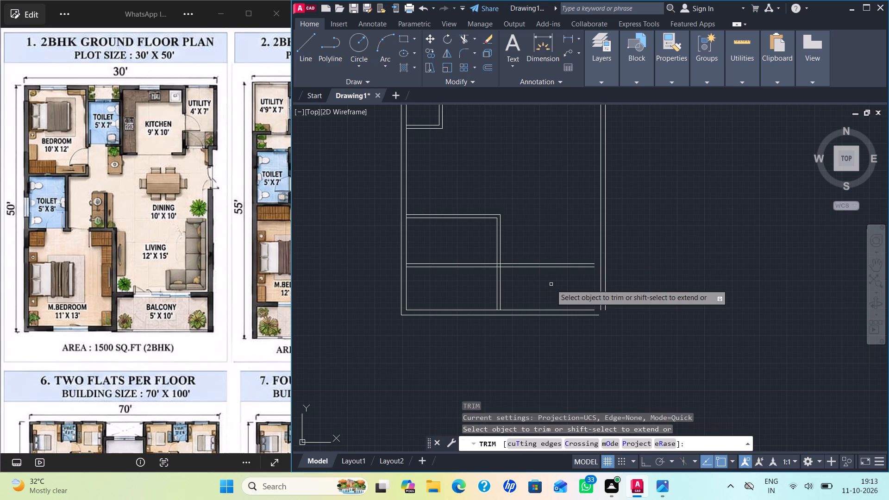
drag(462, 282, 471, 246)
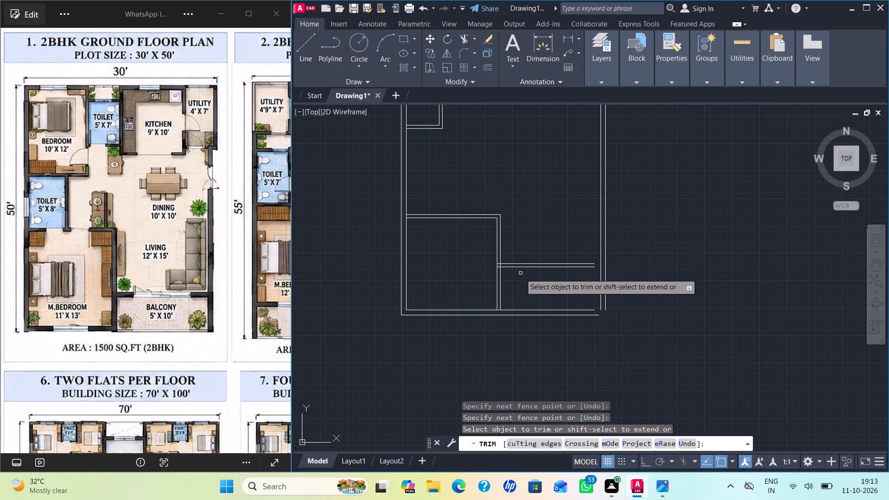
Extend both balcony wall lines and the bottom wall's inner line to the inner line of the right outer wall.
shift+click(558, 267)
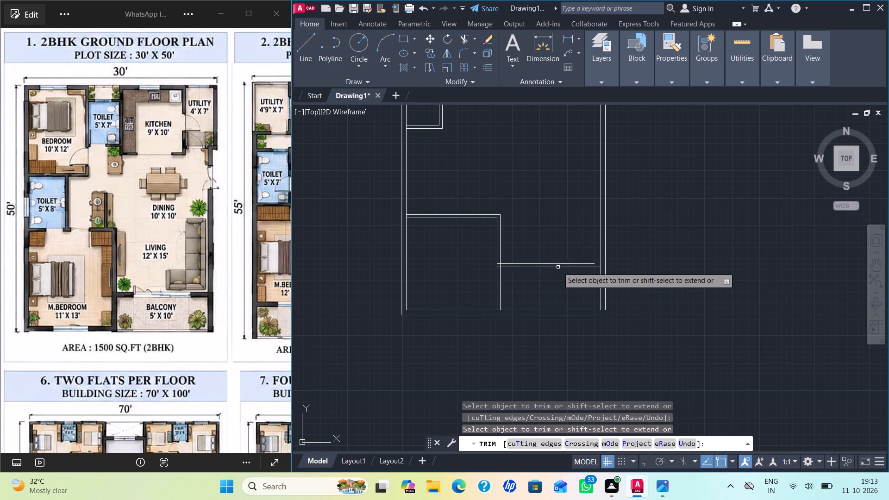
shift+click(559, 264)
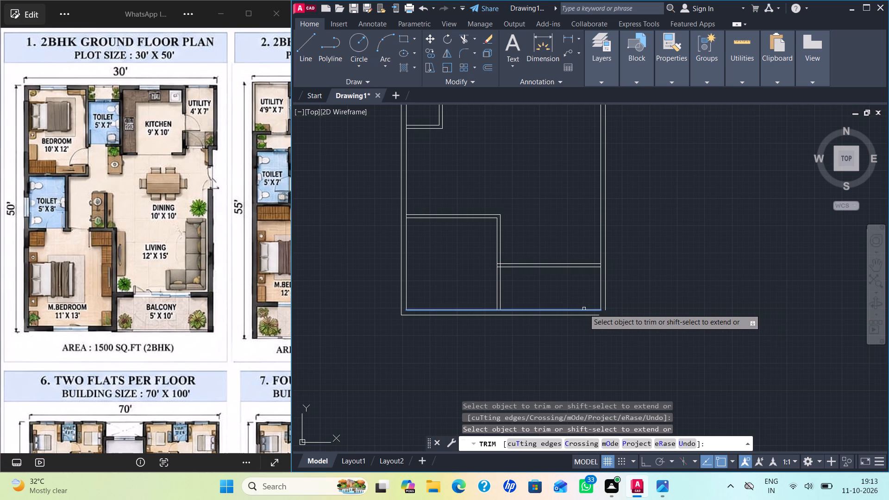
shift+click(584, 309)
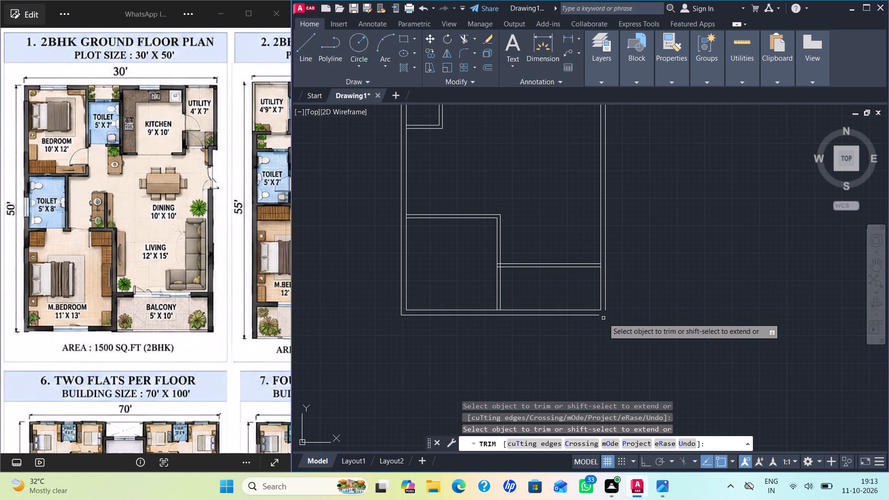
key(Escape)
Fillet the outermost right and bottom wall lines into a square corner at the building's lower right.
key(f)
key(Return)
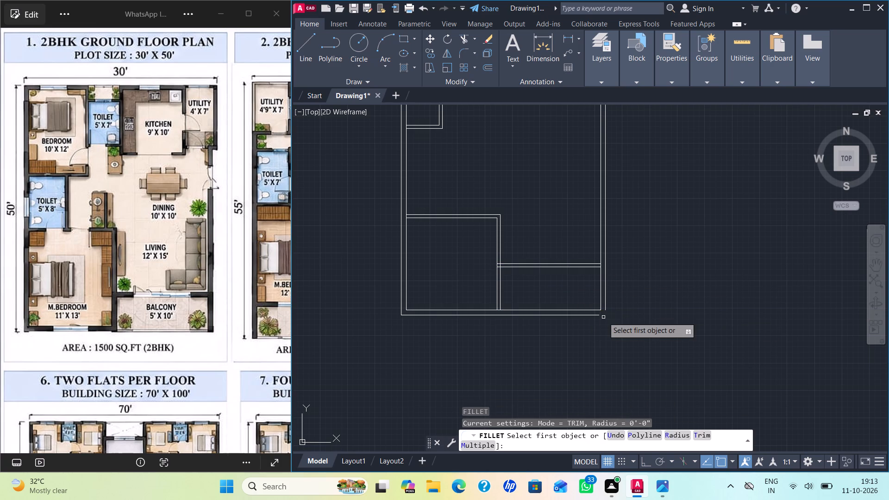
scroll(603, 312, up, 3)
click(615, 294)
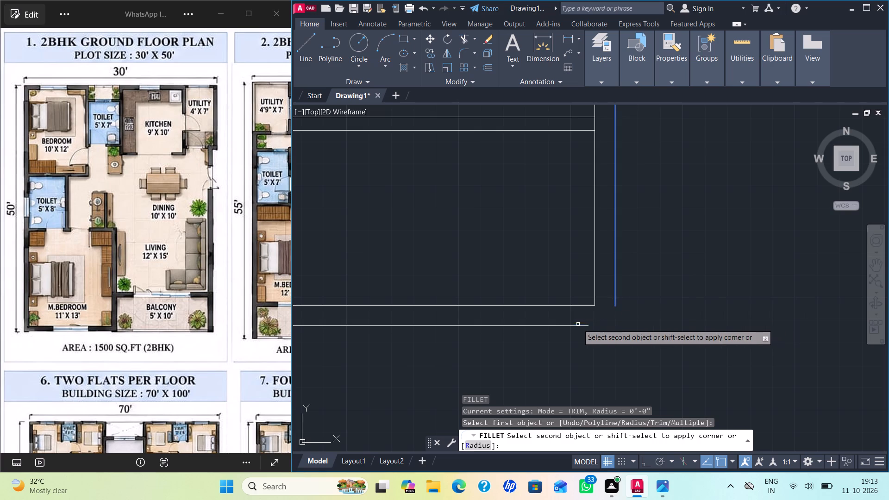
click(583, 327)
scroll(665, 343, down, 3)
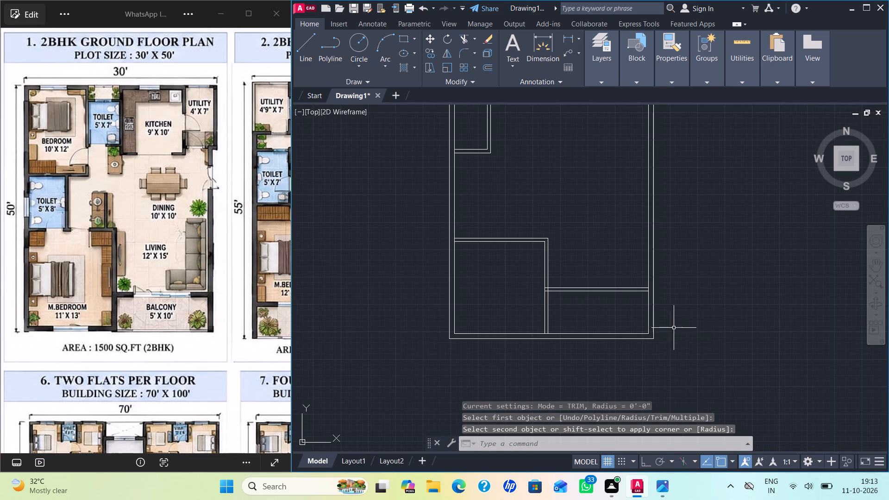
key(Escape)
Trim the two balcony wall line segments that cross the thickness of the master bedroom's right wall.
scroll(551, 292, up, 3)
key(Escape)
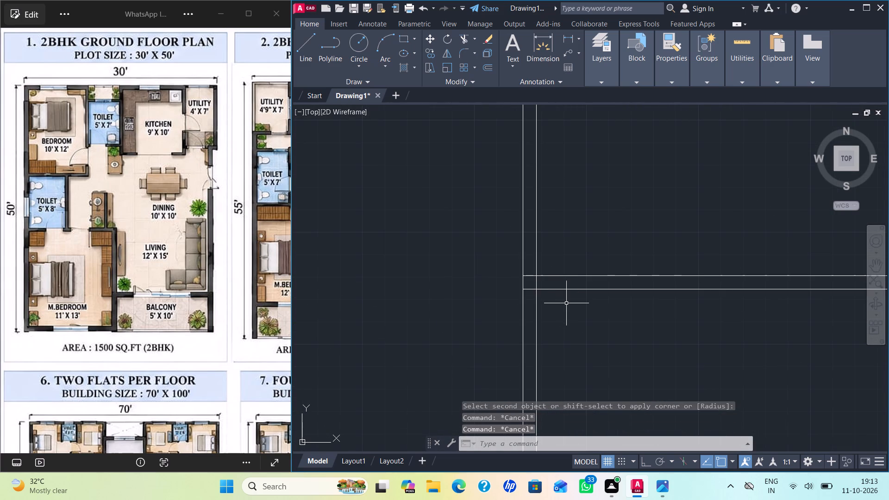
key(t)
key(r)
key(Return)
scroll(536, 292, up, 3)
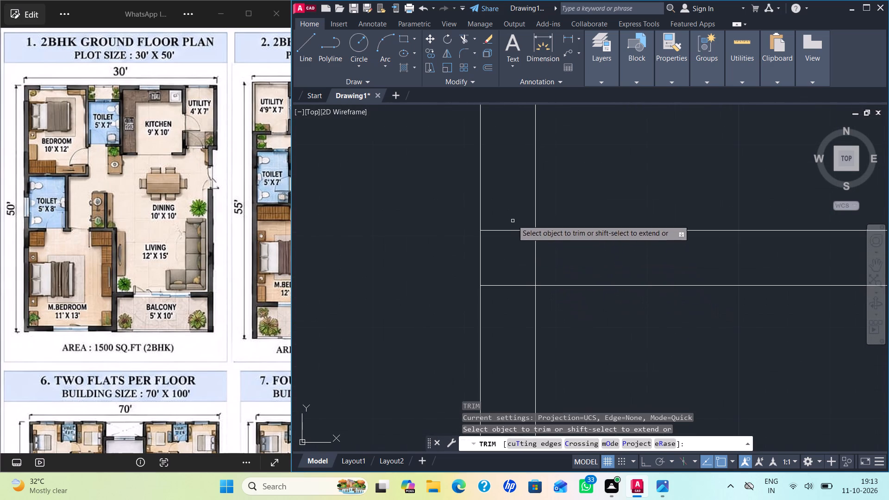
drag(512, 216, 505, 353)
scroll(513, 338, down, 7)
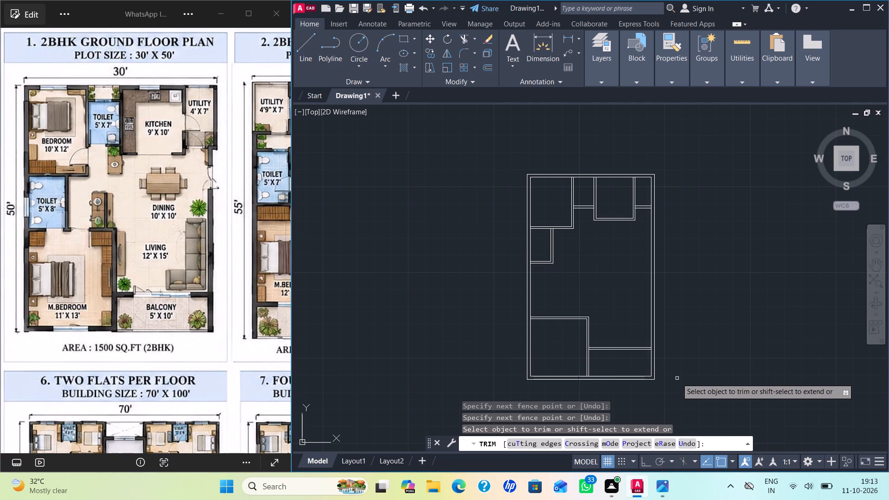
scroll(677, 378, down, 1)
scroll(677, 378, up, 1)
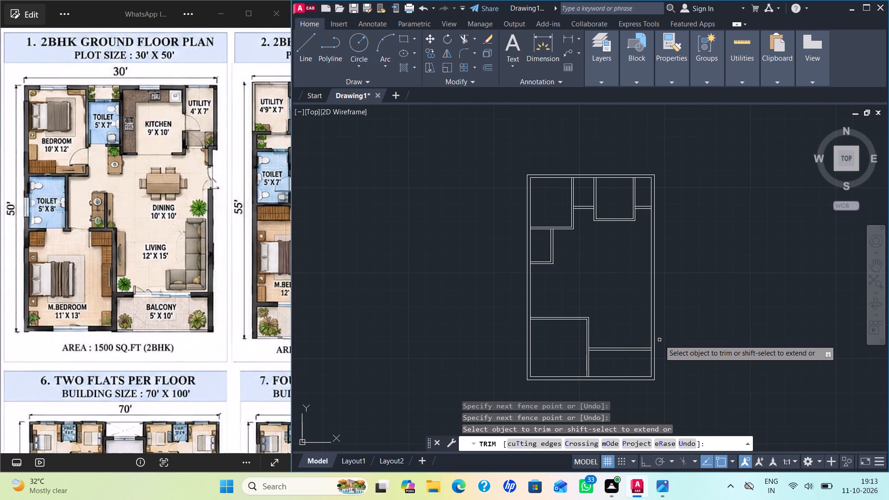
scroll(659, 340, up, 1)
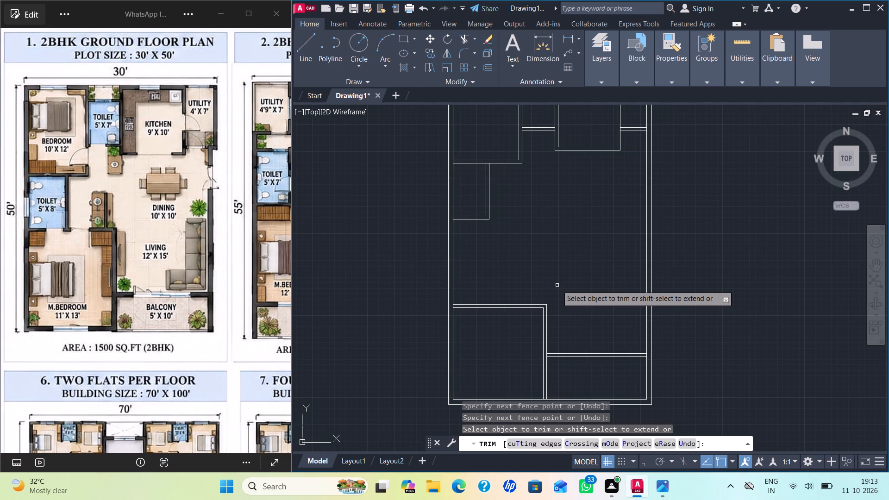
scroll(557, 285, down, 1)
middle_drag(566, 293, 561, 267)
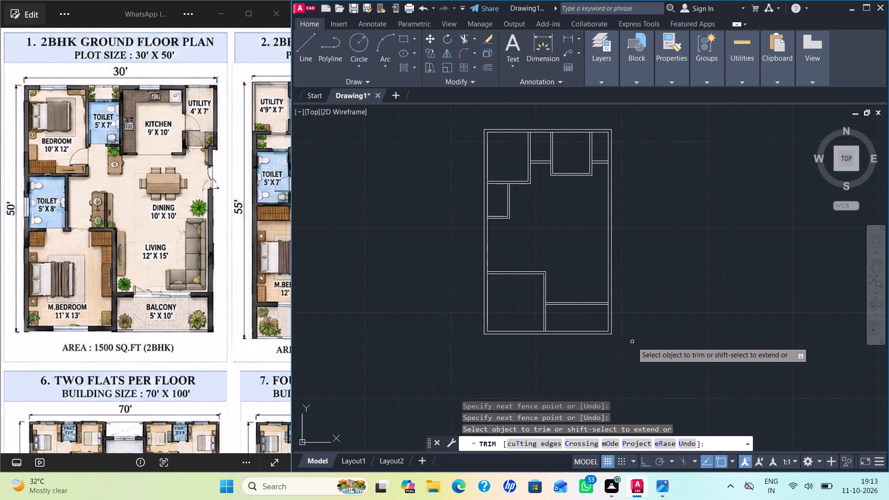
key(Escape)
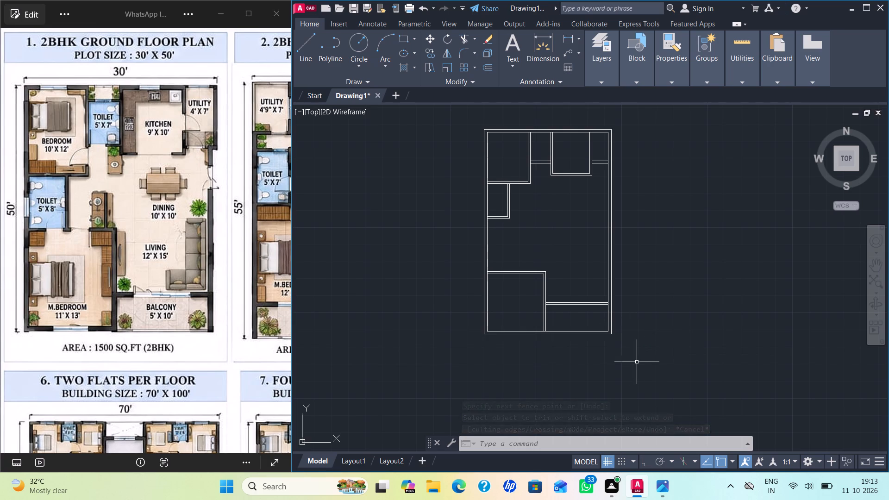
Move the master bedroom and balcony wall lines up until the bedroom's upper wall lands on the lower end of the toilet walls.
drag(577, 319, 575, 312)
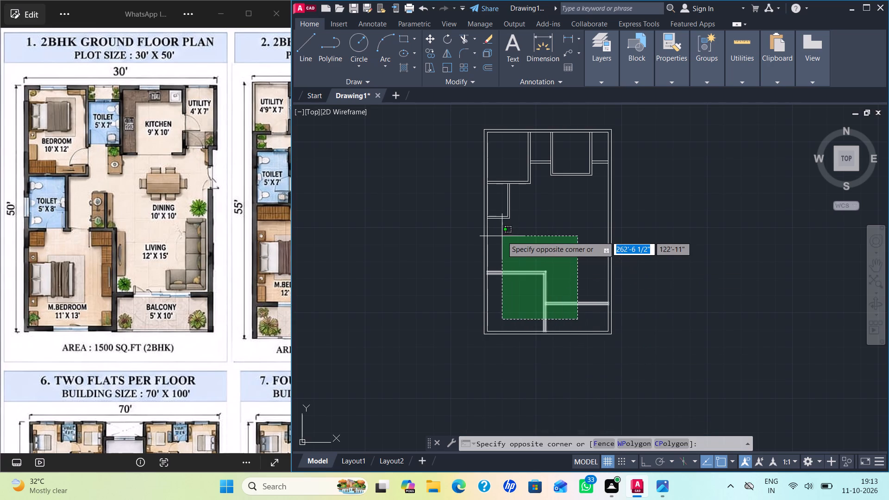
click(504, 239)
key(m)
key(Return)
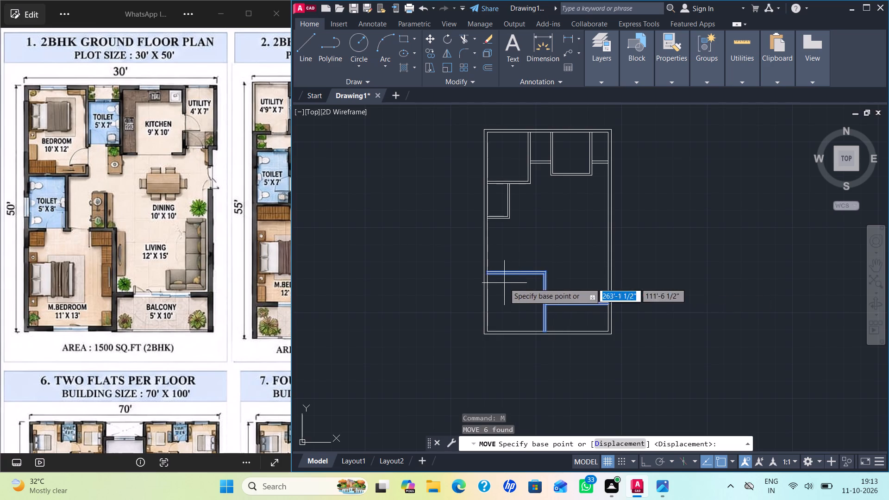
scroll(497, 281, up, 3)
click(454, 247)
middle_drag(460, 190, 459, 285)
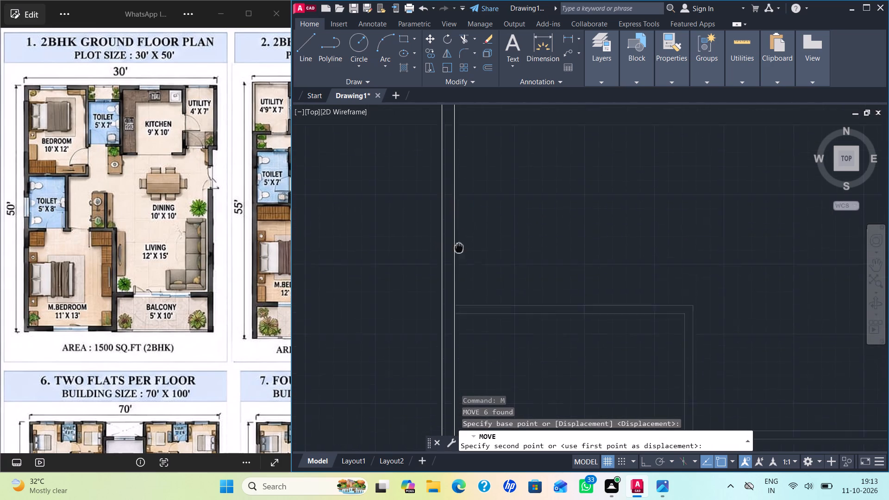
middle_drag(459, 285, 458, 334)
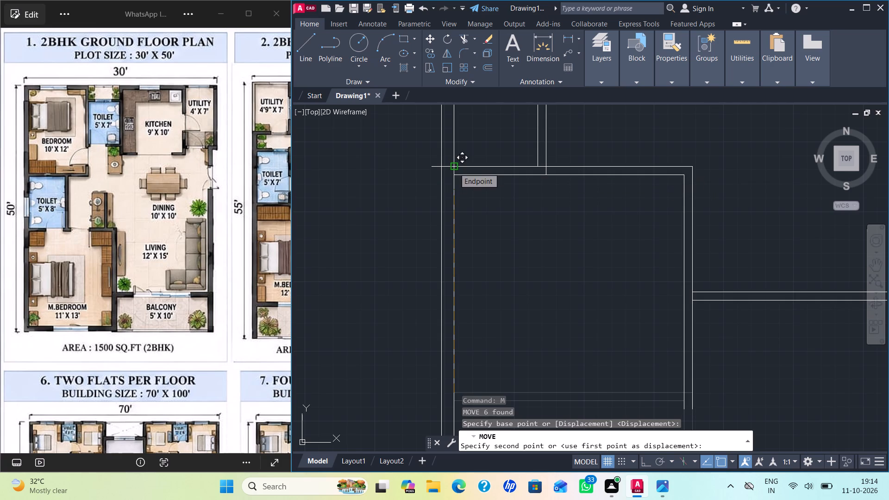
click(454, 168)
key(Escape)
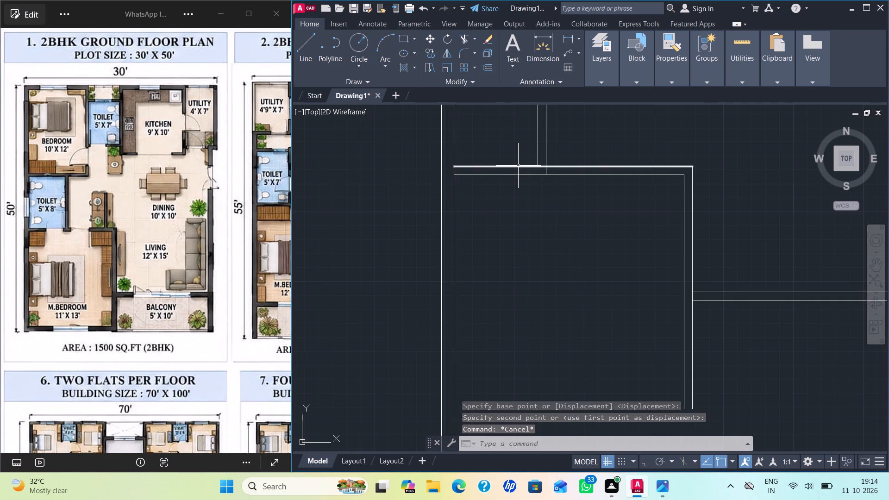
key(Escape)
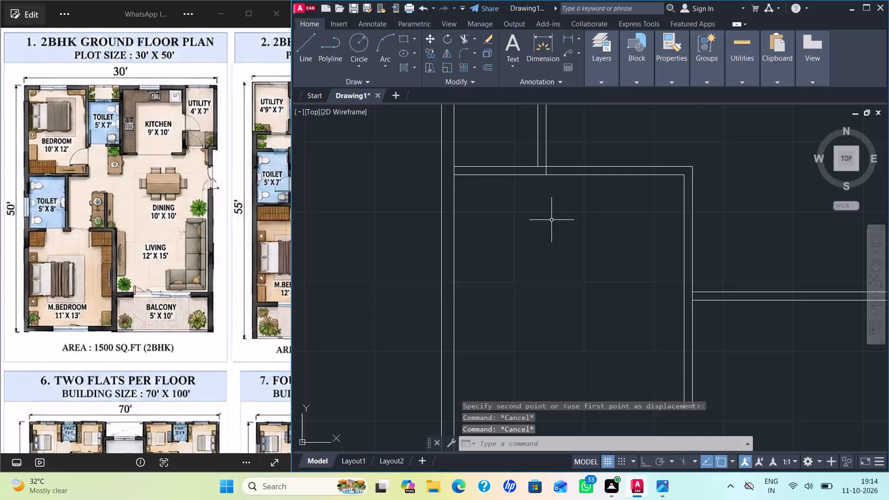
Trim the toilet's right wall line where it crosses the thickness of the master bedroom's upper wall.
key(t)
key(r)
key(Return)
click(545, 169)
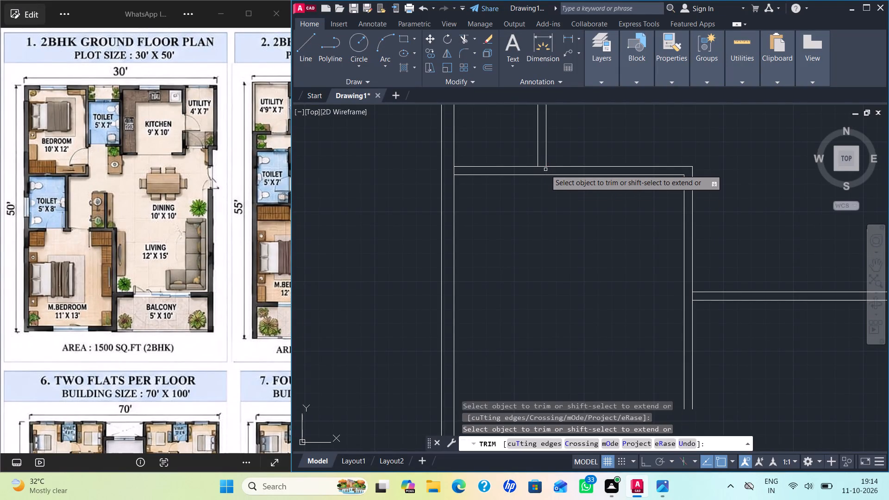
scroll(566, 250, down, 2)
key(Escape)
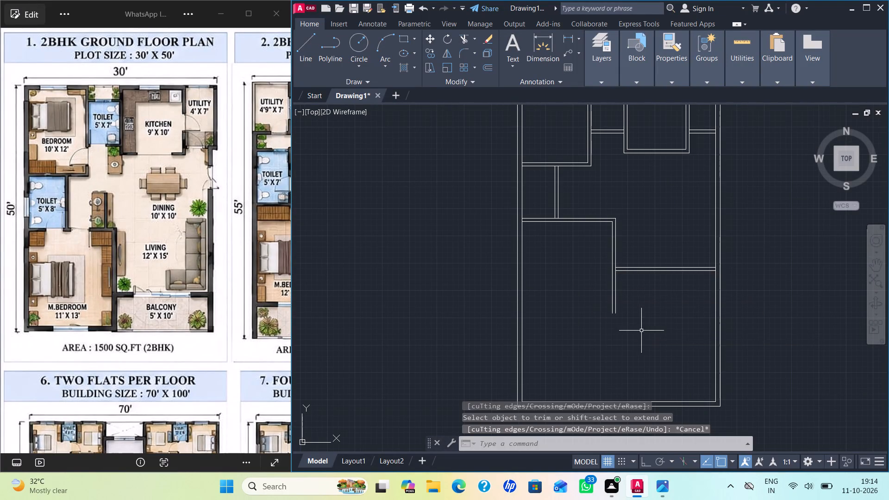
Move the two bottom outer wall lines up to the lower end of the master bedroom's right wall.
middle_drag(639, 330, 625, 277)
drag(640, 388, 632, 362)
click(589, 291)
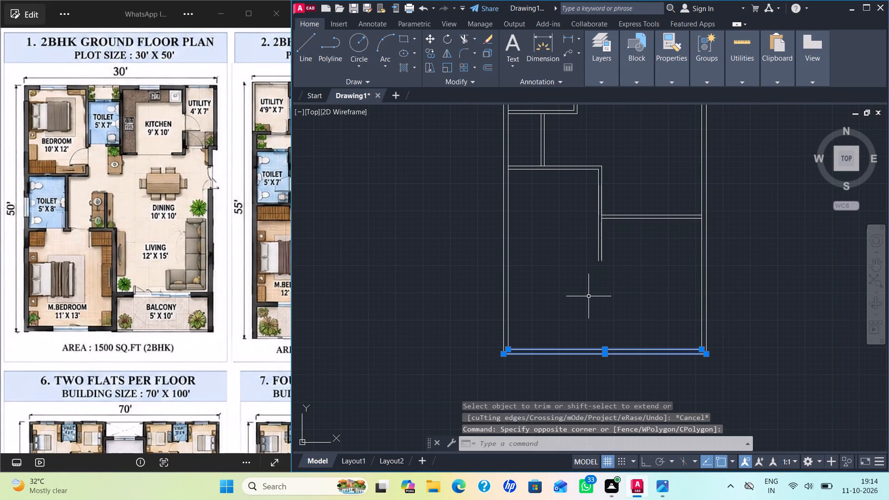
key(m)
key(Return)
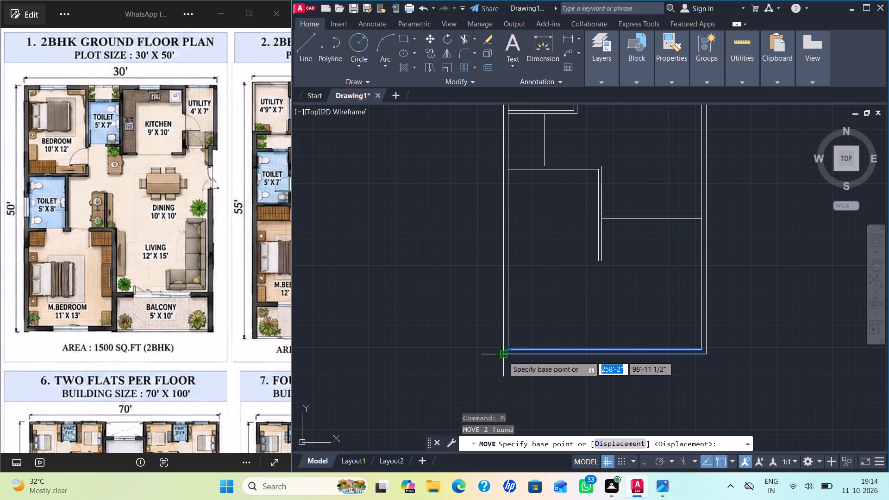
click(702, 350)
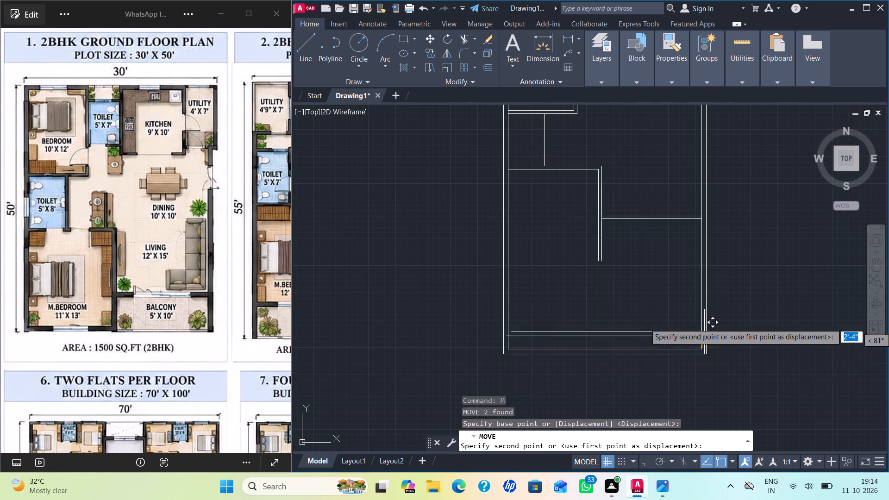
click(708, 262)
key(Escape)
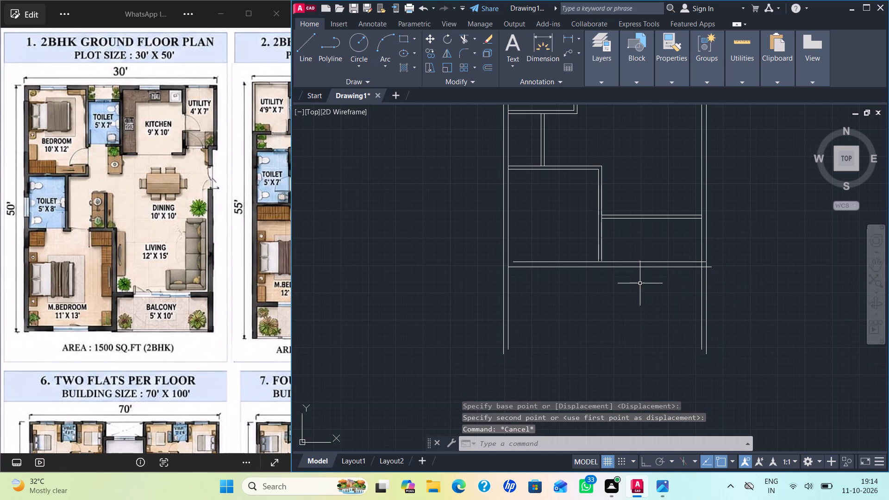
Extend the inner and outer lines of the bottom wall to the matching lines of the left outer wall.
middle_drag(639, 283, 627, 303)
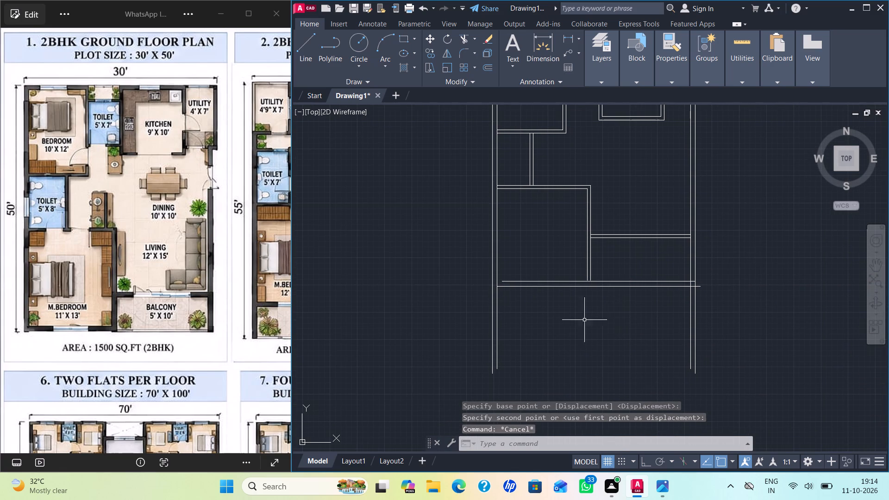
text(EX)
key(Return)
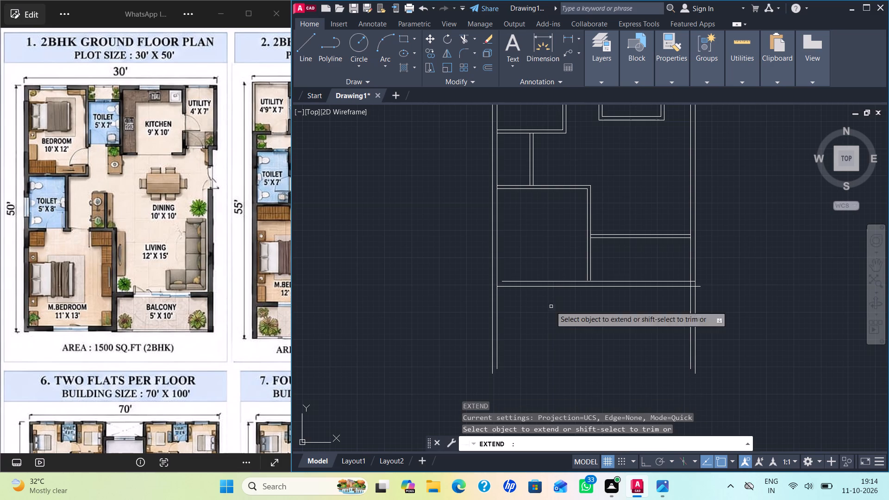
click(515, 282)
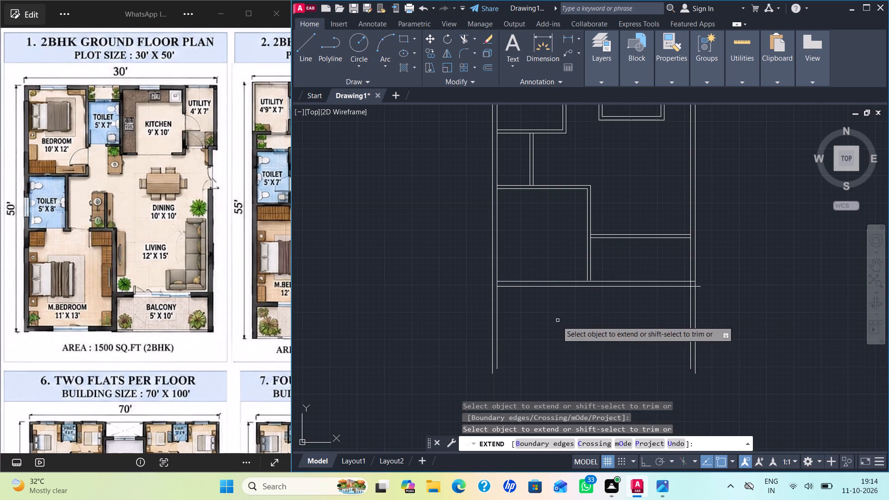
click(504, 287)
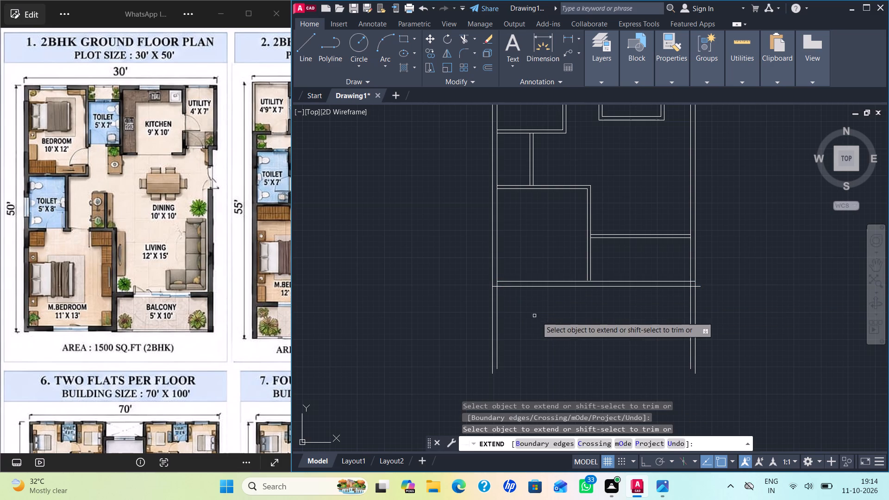
Trim the side wall lines hanging below the bottom wall and the overlapping ends at both lower corners of the building.
shift+drag(529, 327, 483, 347)
shift+drag(652, 350, 771, 318)
scroll(699, 291, up, 3)
shift+drag(697, 269, 657, 318)
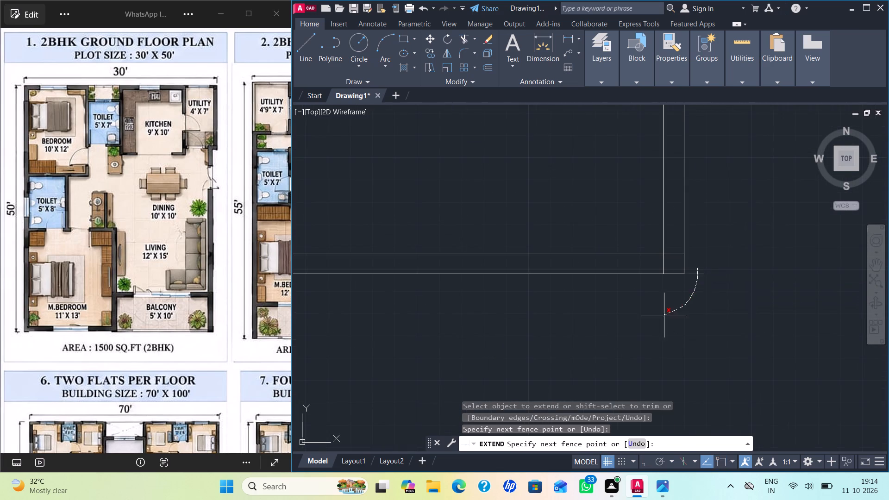
shift+drag(657, 318, 651, 312)
scroll(670, 246, up, 2)
shift+drag(676, 251, 616, 305)
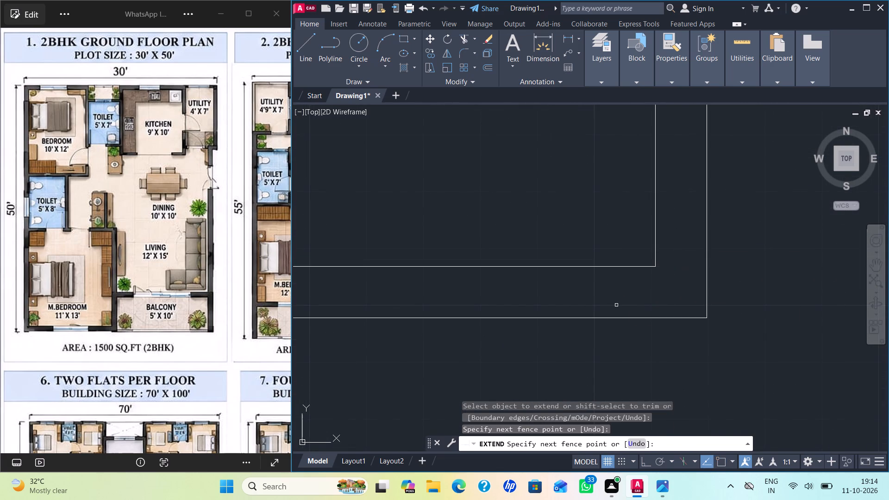
scroll(639, 298, down, 3)
middle_drag(469, 335, 694, 342)
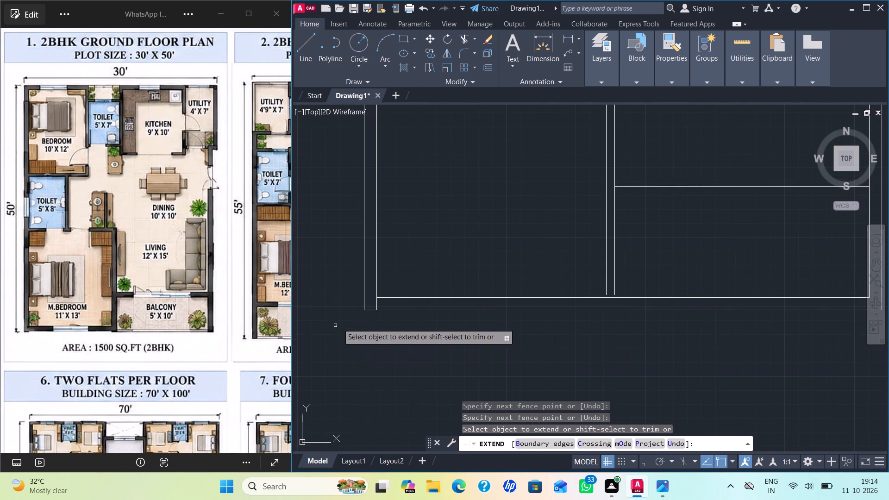
scroll(381, 306, up, 3)
shift+click(363, 300)
scroll(599, 363, down, 2)
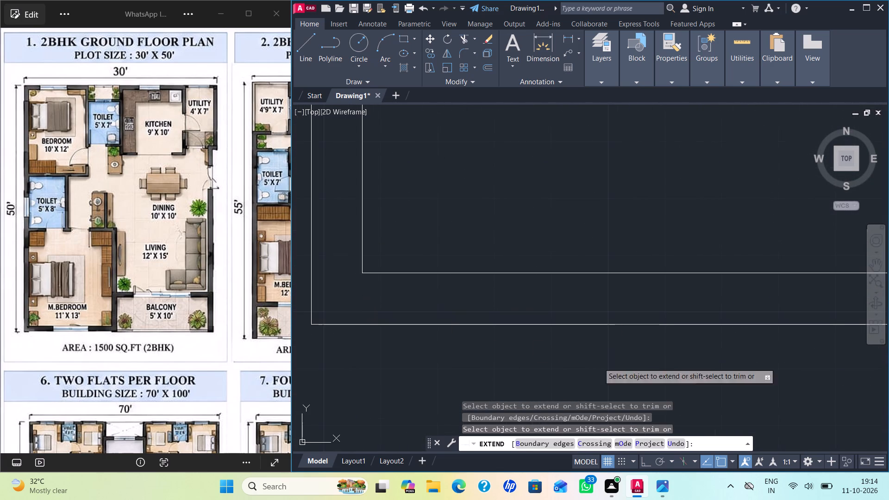
Extend both lines of the master bedroom's right wall down to the bottom wall's inner line.
scroll(600, 364, down, 1)
middle_drag(774, 387, 590, 376)
scroll(774, 387, up, 1)
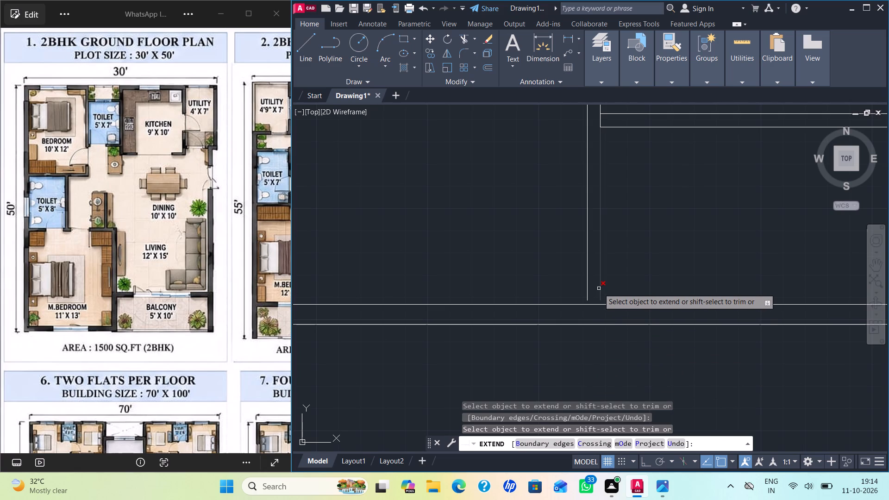
shift+click(599, 288)
key(ctrl+z)
scroll(645, 301, down, 2)
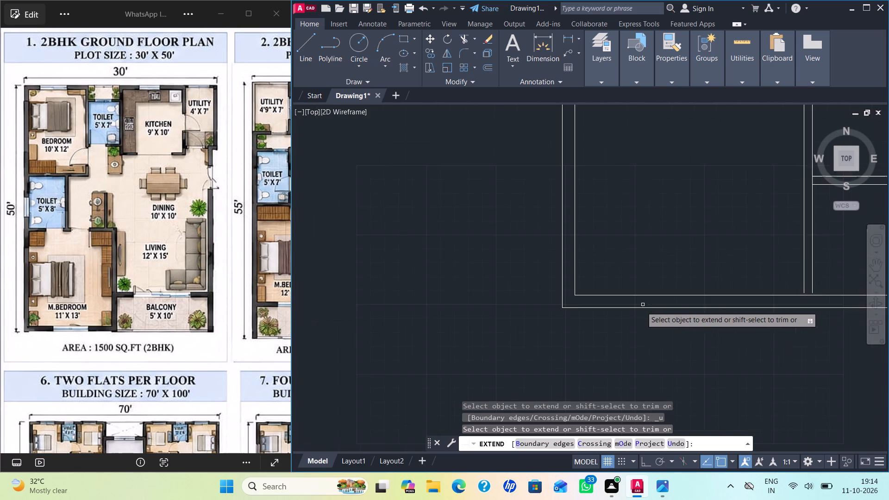
scroll(641, 308, down, 3)
middle_drag(653, 355, 583, 356)
scroll(631, 304, up, 3)
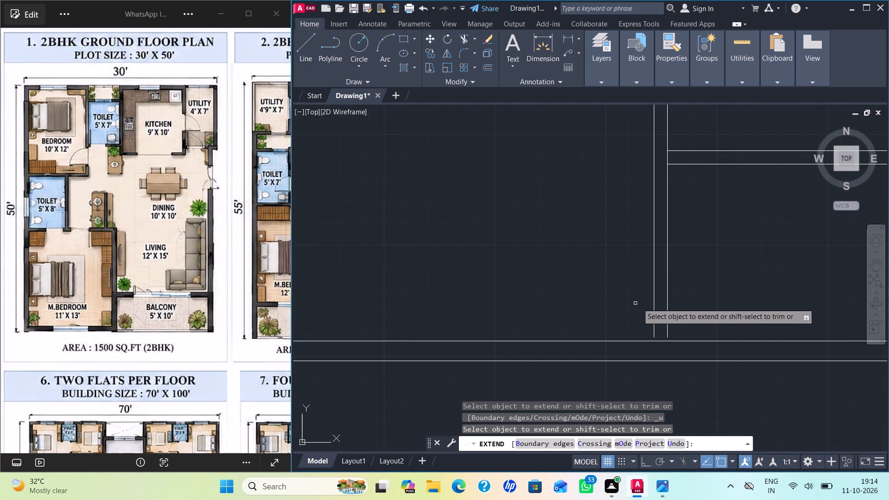
click(653, 324)
click(666, 327)
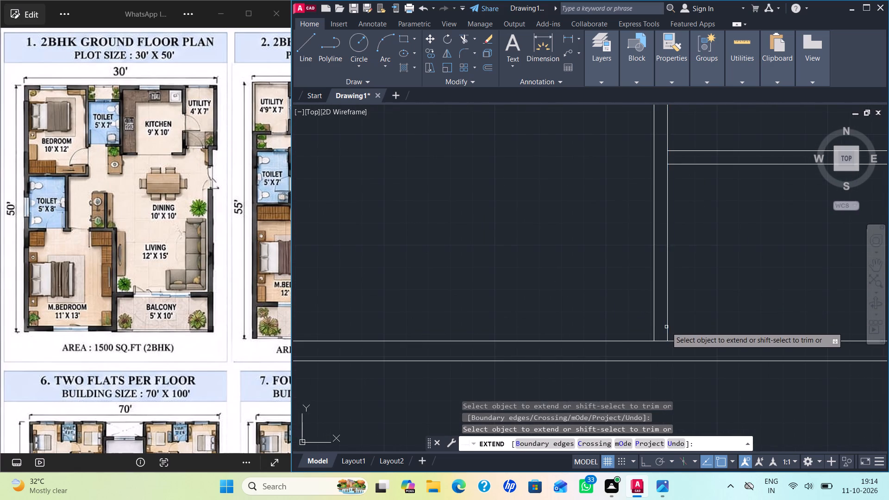
scroll(682, 350, down, 3)
key(Escape)
key(Escape)
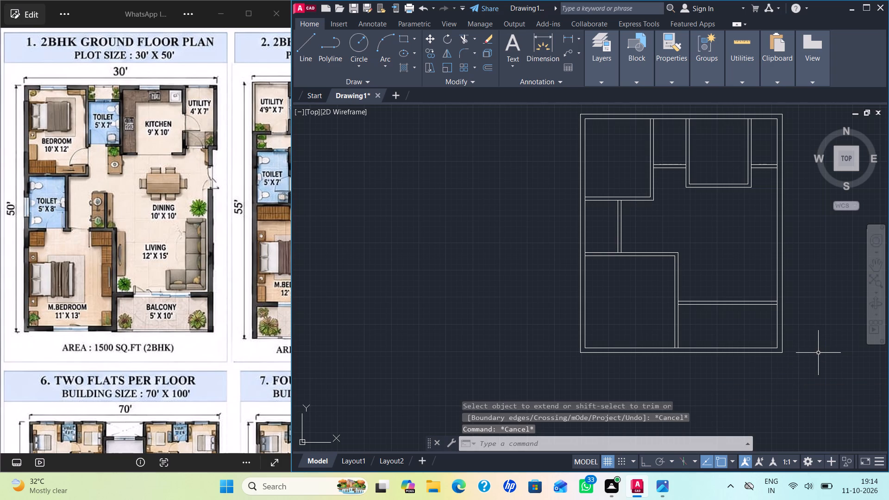
Draw a 6" thick wall stub rising from the master bedroom's upper right corner into the dining area, closed at its top.
middle_drag(815, 355, 752, 393)
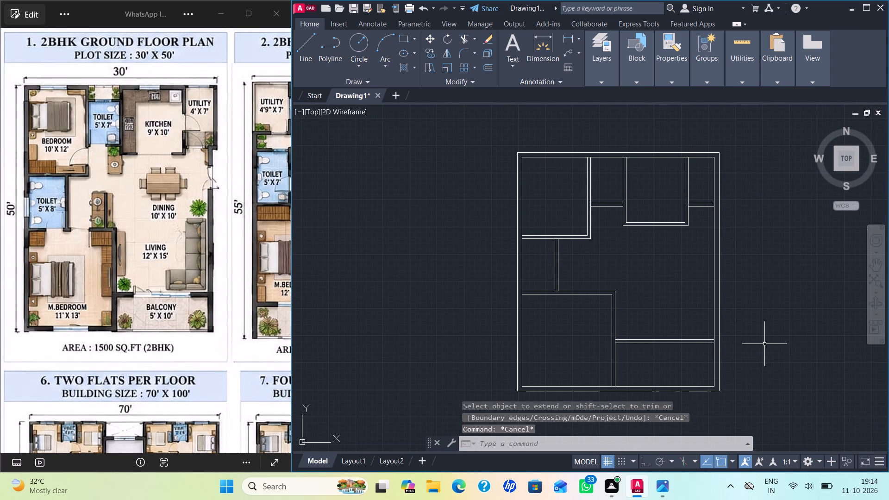
middle_drag(760, 340, 749, 331)
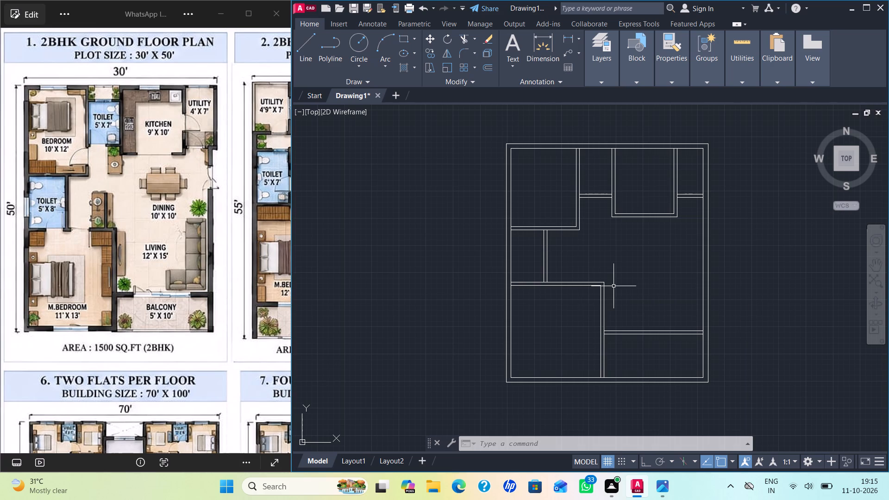
scroll(614, 286, up, 2)
middle_drag(614, 295, 612, 321)
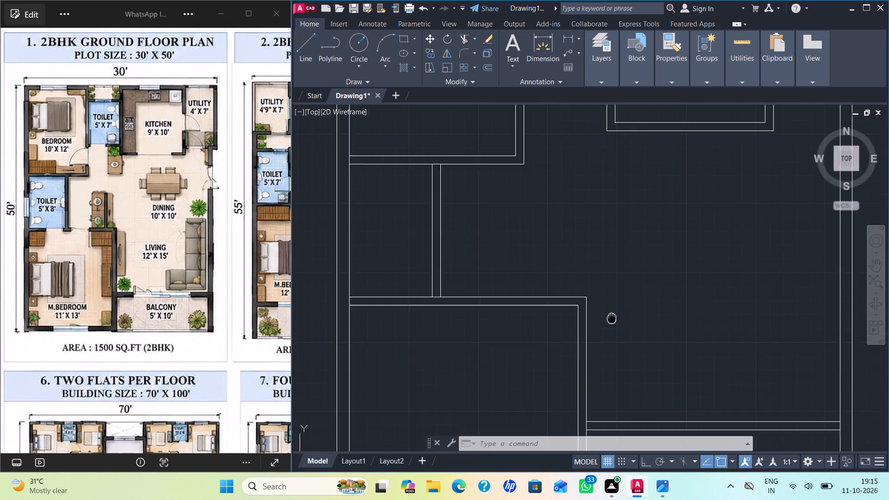
middle_drag(612, 321, 612, 330)
scroll(587, 303, up, 1)
key(l)
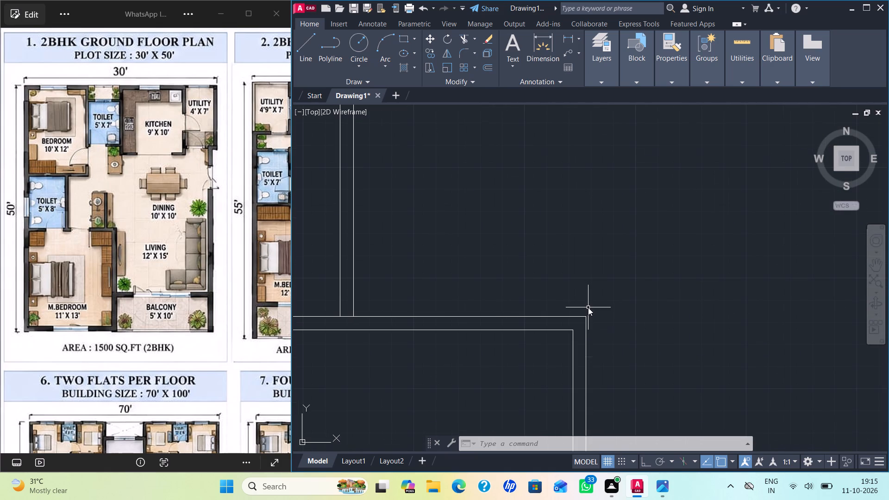
key(Return)
click(585, 316)
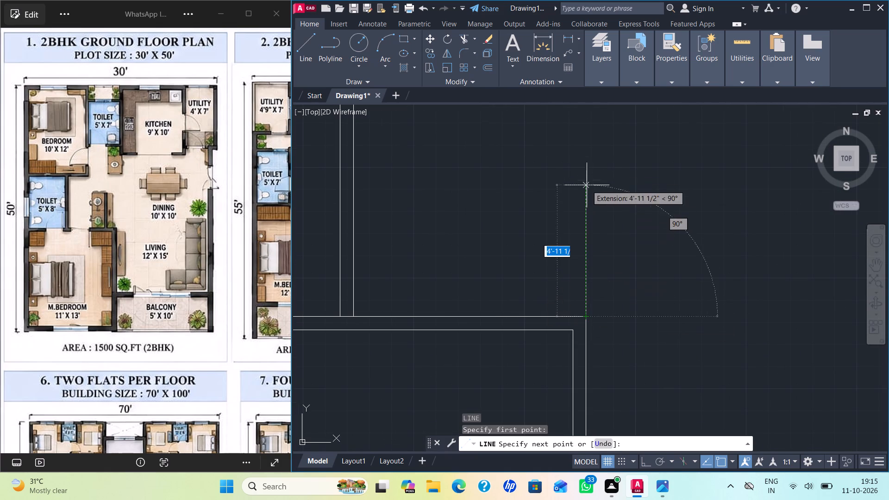
click(587, 205)
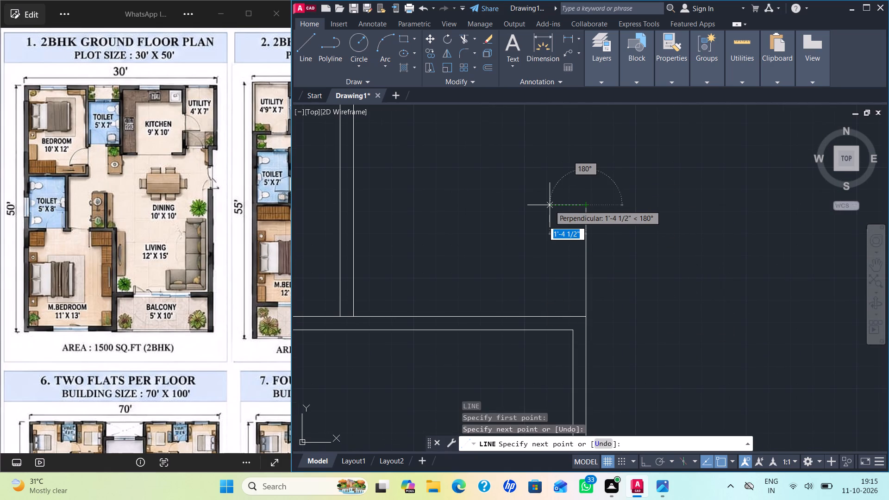
key(6)
key(shift+quotedbl)
key(Return)
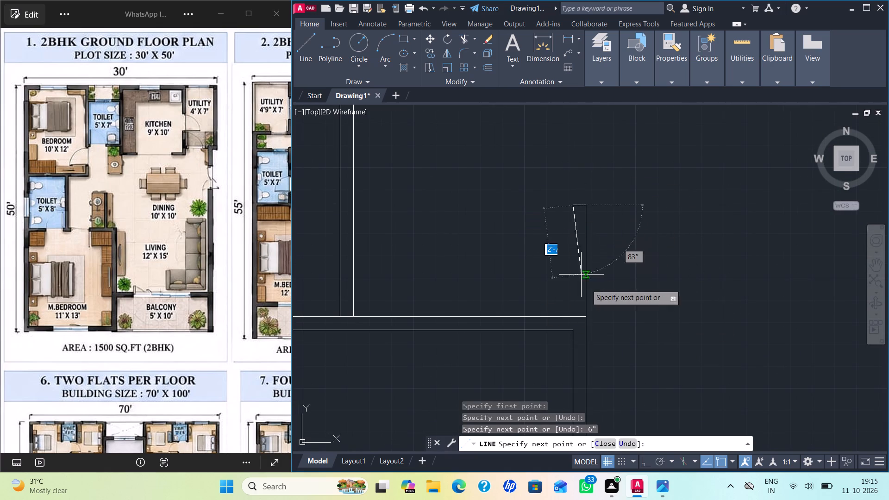
click(572, 314)
key(Escape)
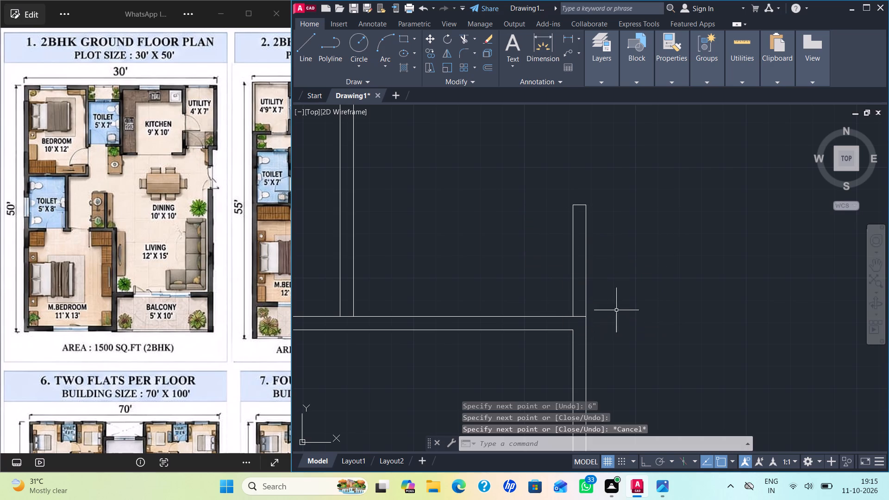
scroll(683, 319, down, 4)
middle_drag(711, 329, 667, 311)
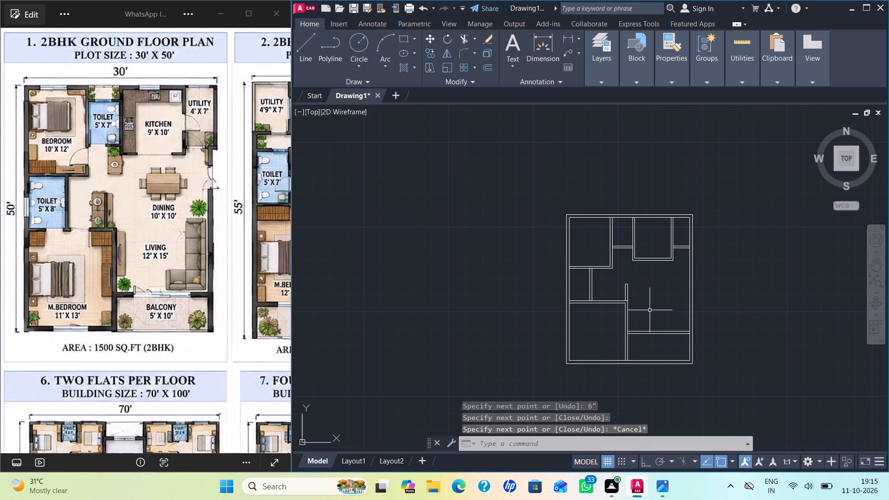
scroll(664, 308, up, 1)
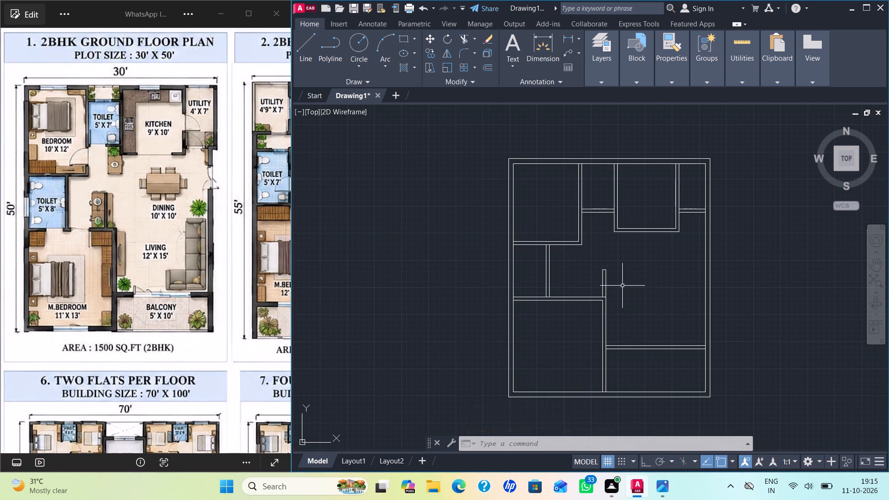
Move the three-line wall stub at the master bedroom's upper right corner slightly left along the bedroom's top wall.
scroll(622, 286, up, 2)
drag(598, 289, 596, 283)
click(550, 233)
key(m)
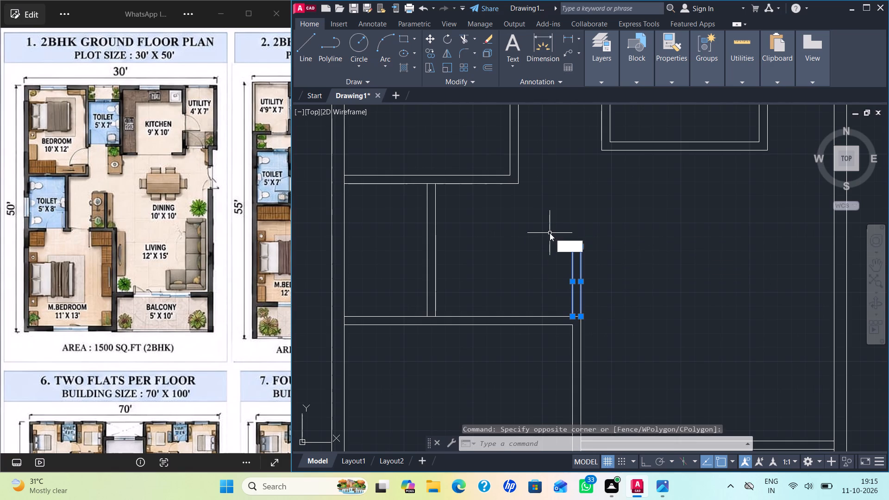
key(Return)
click(582, 318)
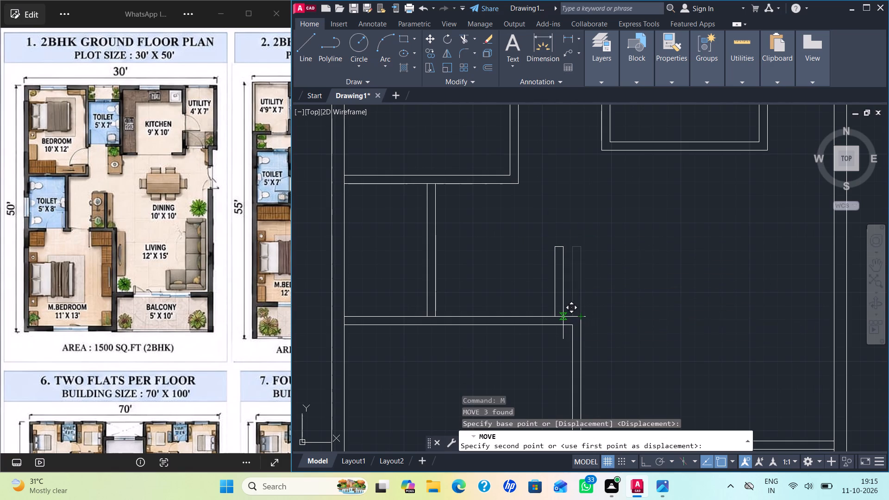
click(560, 317)
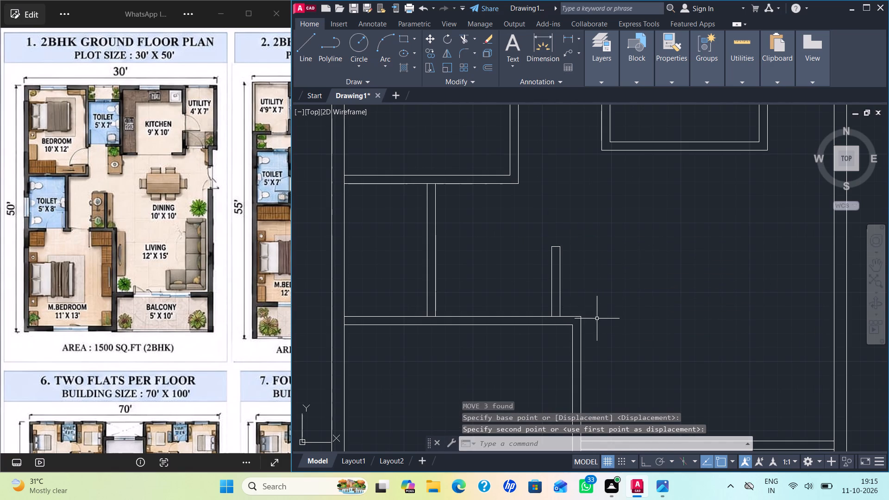
key(Escape)
Trim the master bedroom's upper wall line between the two lines of the moved stub.
scroll(573, 325, up, 1)
key(t)
key(r)
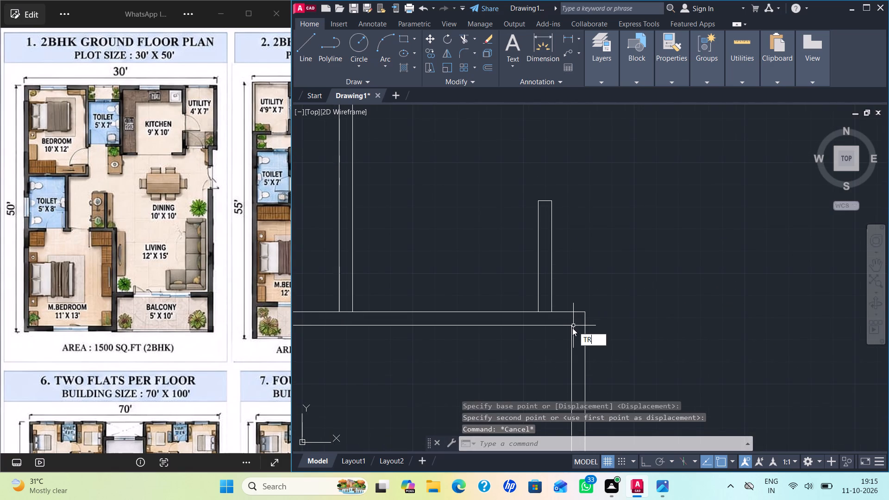
key(Return)
click(545, 312)
key(Return)
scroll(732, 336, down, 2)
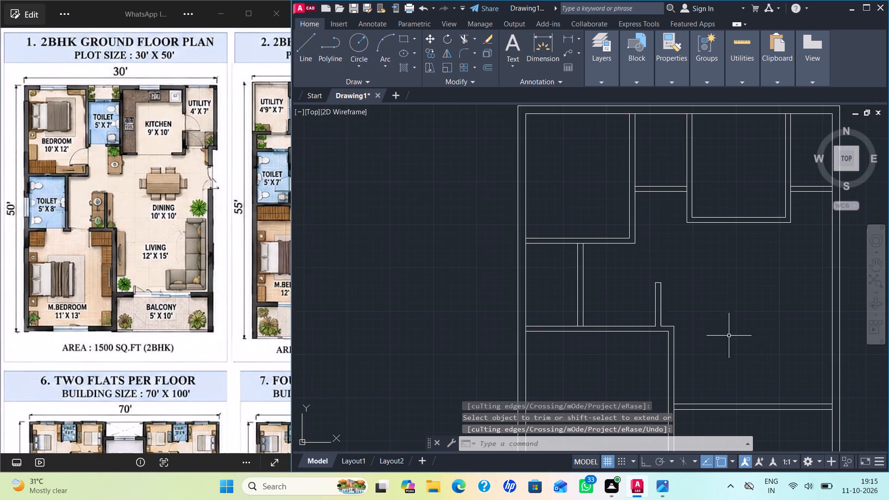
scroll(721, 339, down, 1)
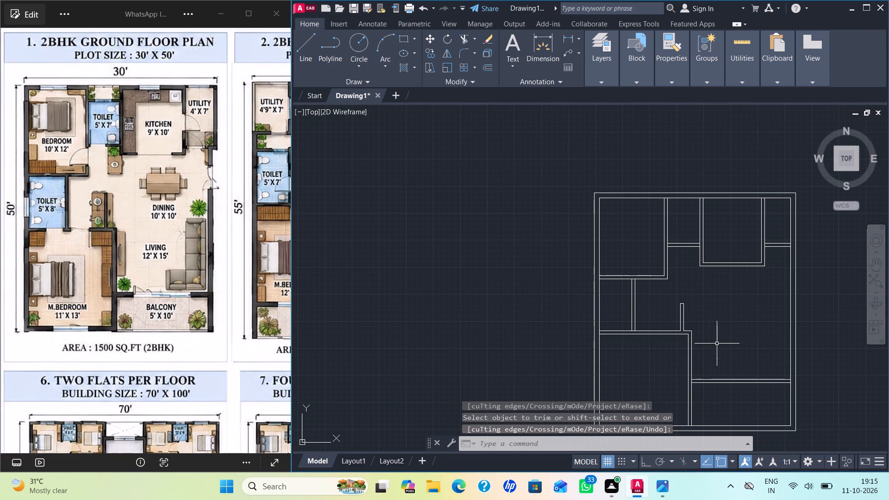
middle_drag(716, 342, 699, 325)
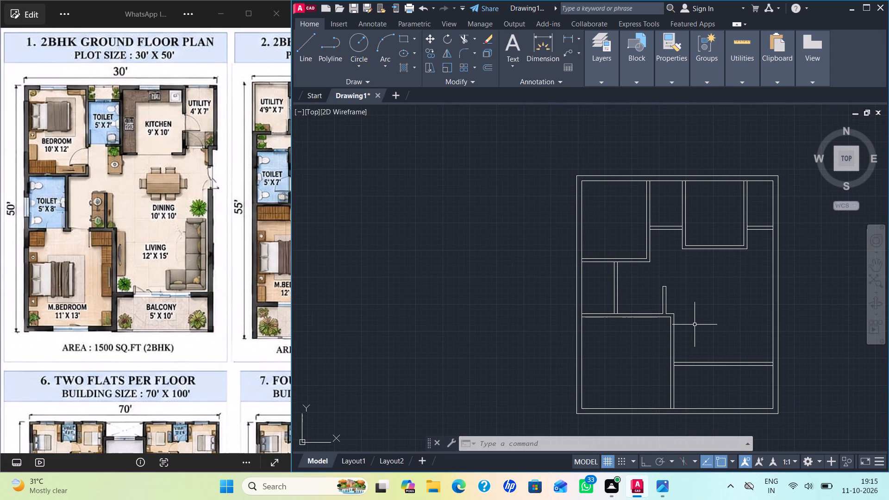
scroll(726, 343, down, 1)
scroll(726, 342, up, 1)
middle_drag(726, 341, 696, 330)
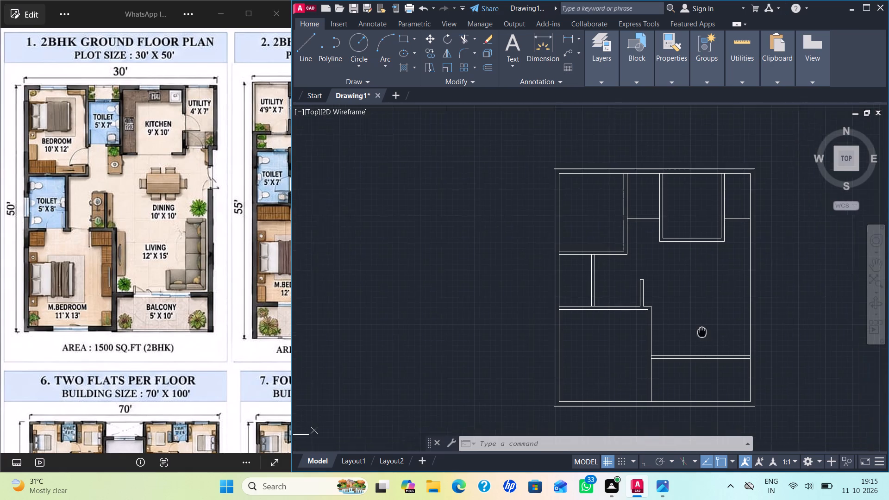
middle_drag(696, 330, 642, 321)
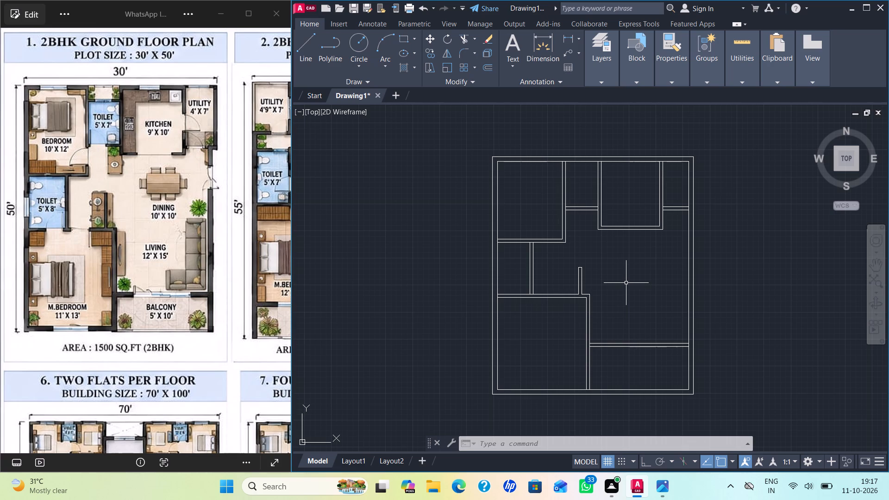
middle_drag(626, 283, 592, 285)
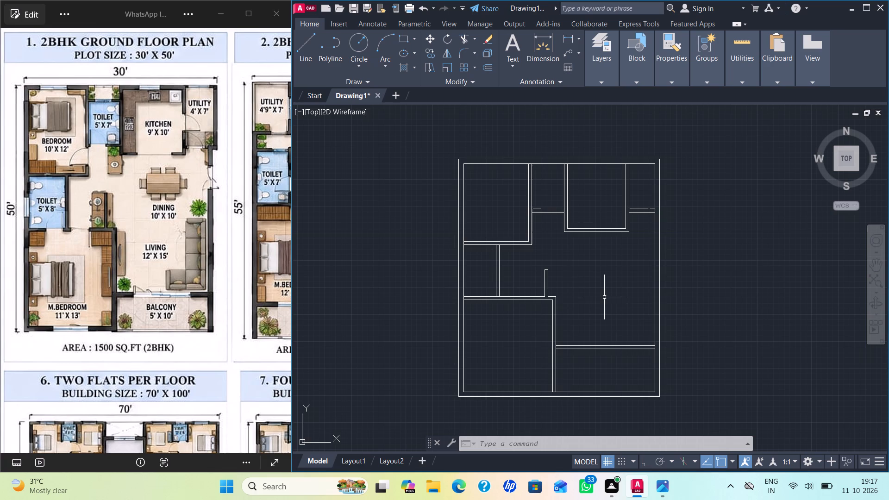
Draw two short lines across the thickness of the kitchen's bottom wall to mark both sides of an opening.
middle_drag(603, 298, 566, 356)
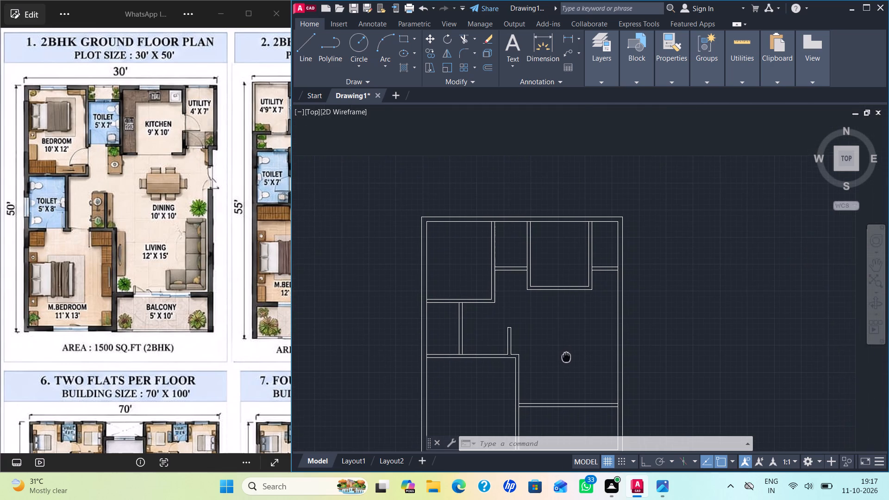
scroll(567, 250, up, 1)
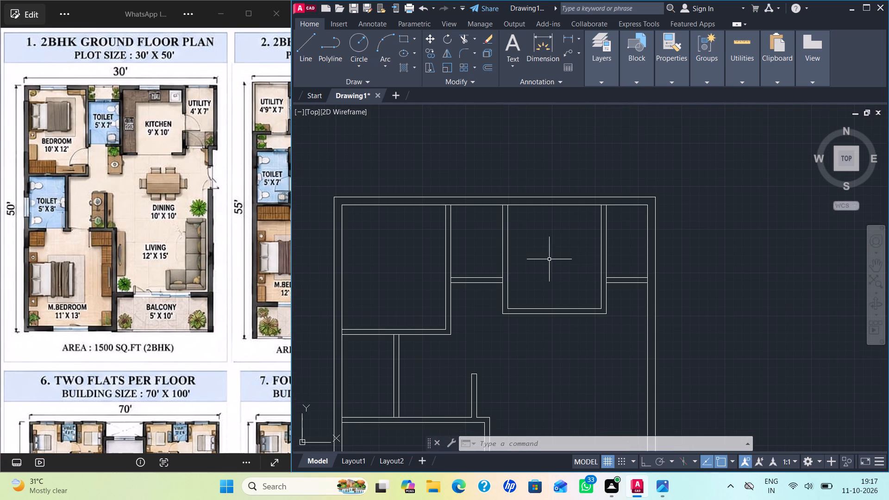
scroll(536, 324, up, 2)
key(l)
key(Return)
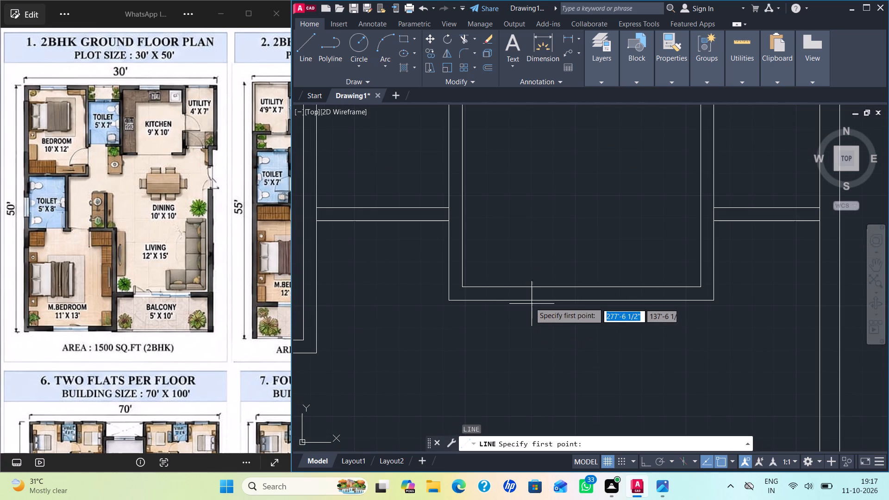
click(530, 288)
click(531, 301)
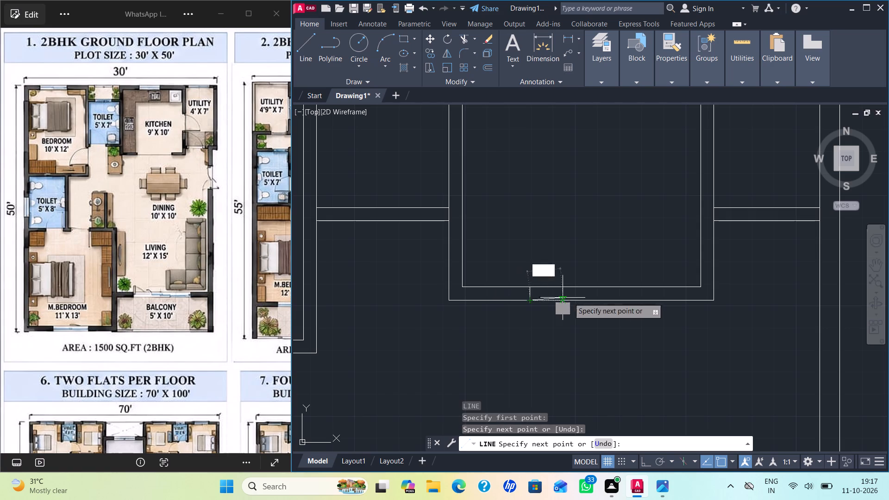
key(space)
key(space)
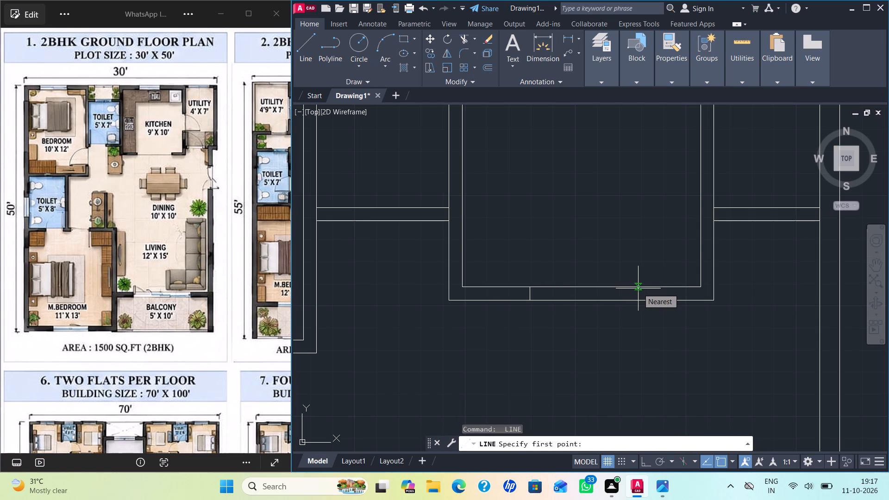
click(641, 288)
click(640, 301)
key(space)
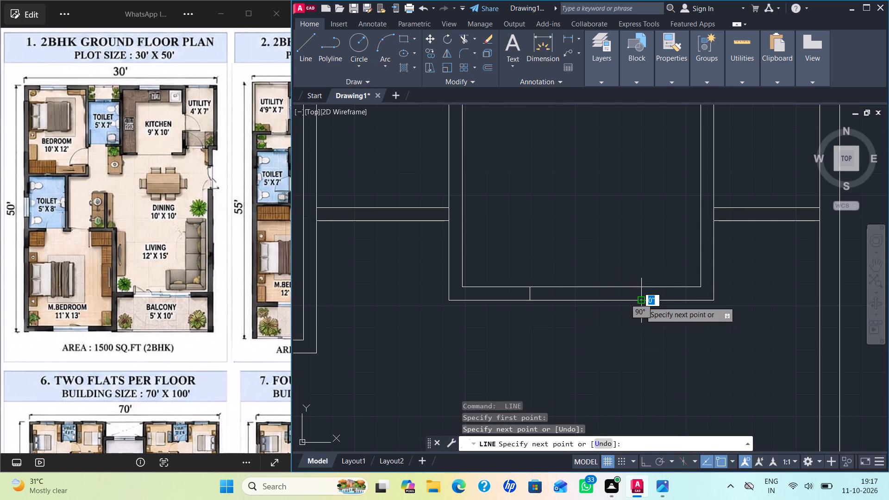
Trim both lines of the kitchen's bottom wall between the two short cross lines to cut the opening.
key(t)
key(r)
key(Return)
drag(612, 335, 607, 311)
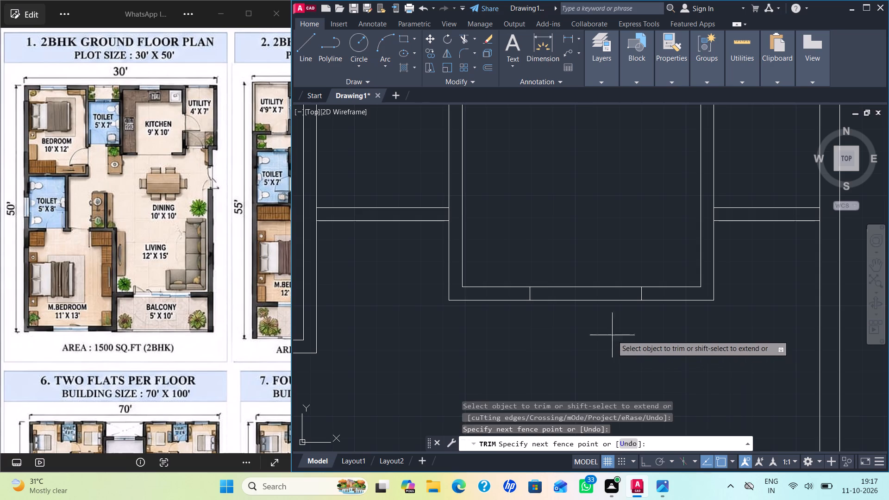
drag(607, 311, 561, 184)
scroll(576, 306, down, 2)
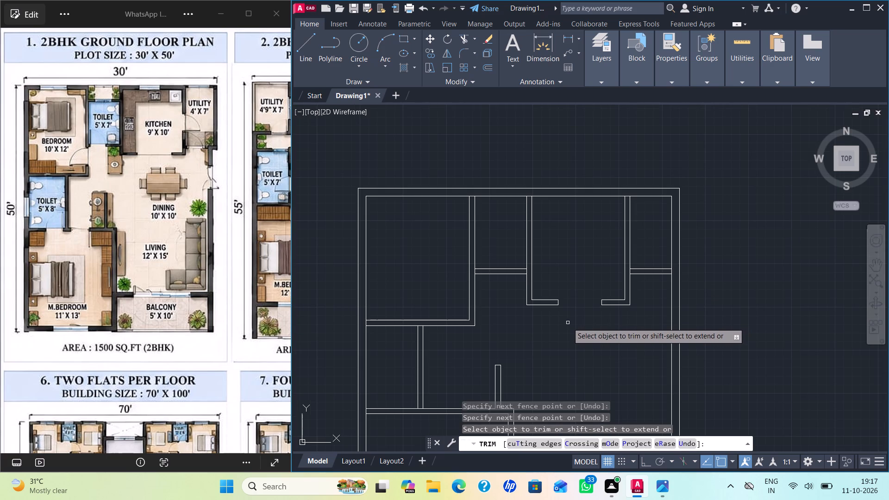
key(Escape)
Widen the kitchen opening by moving its left end line further left and trimming the wall lines that stick out past it.
scroll(557, 300, up, 3)
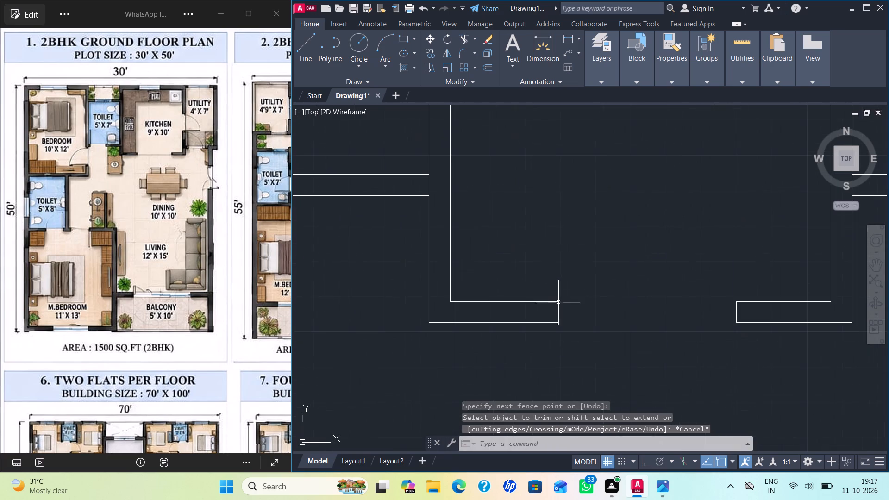
click(558, 309)
key(m)
key(Return)
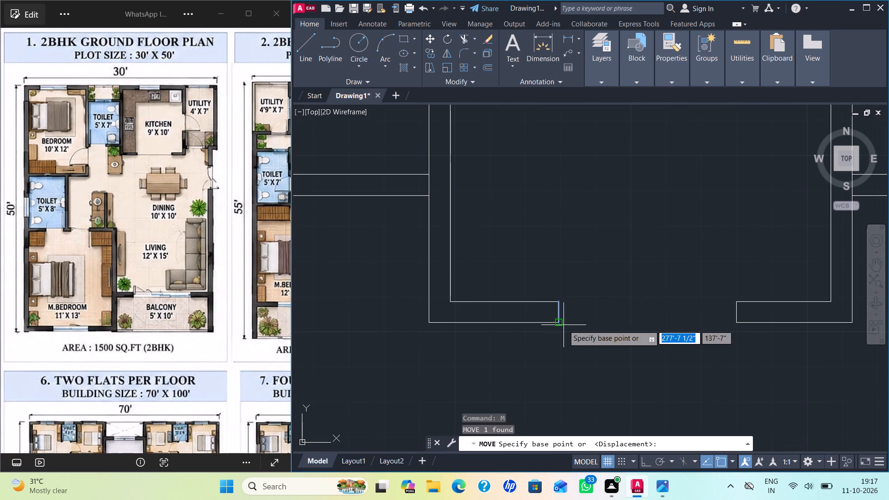
click(560, 320)
click(534, 323)
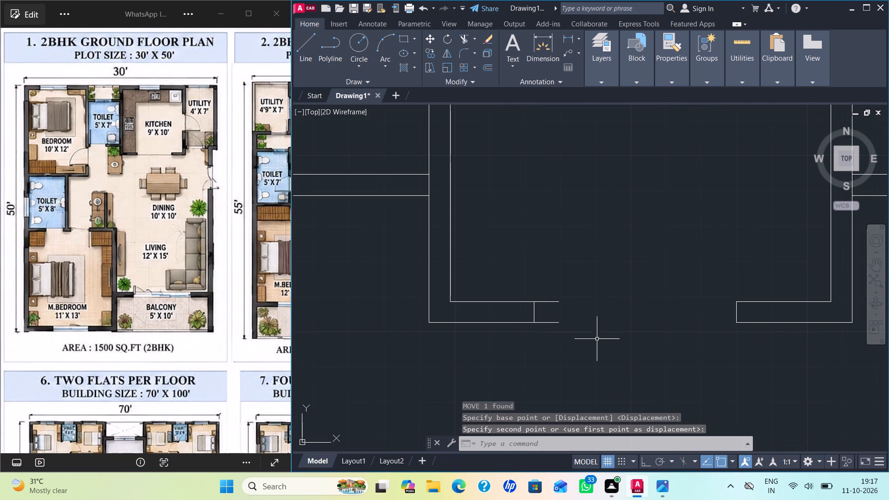
key(Escape)
text(TR)
key(Return)
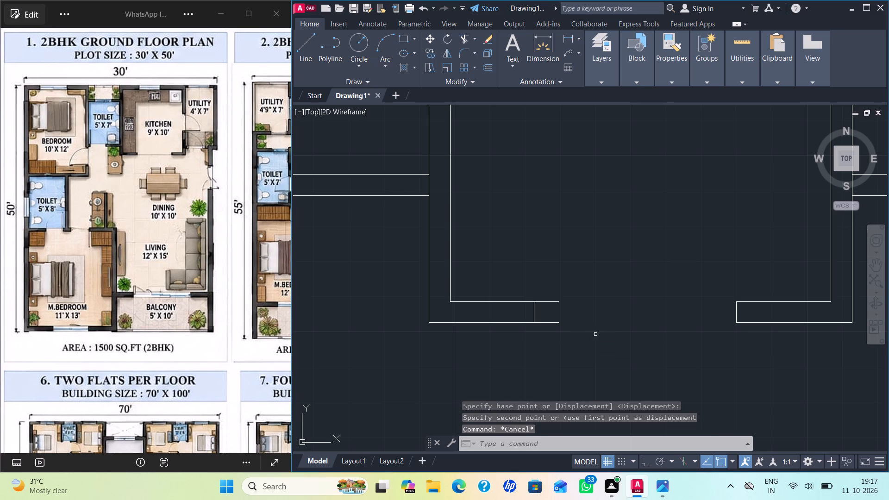
drag(548, 286, 554, 374)
scroll(565, 356, down, 2)
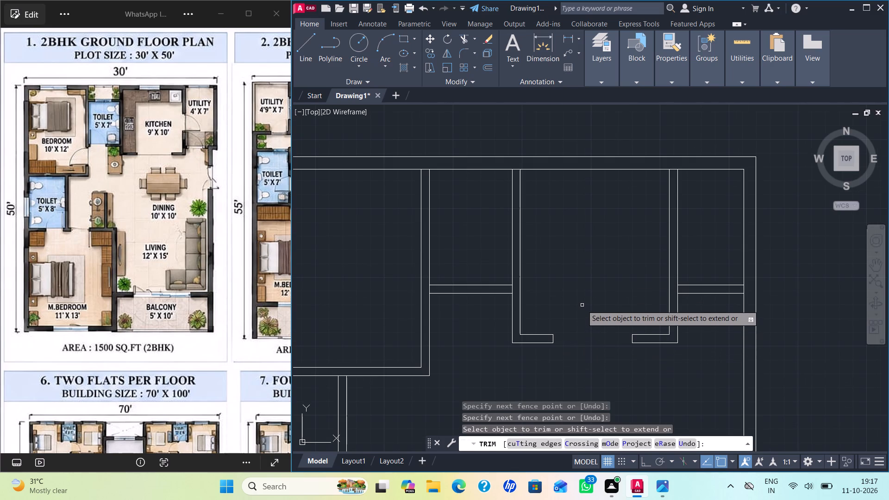
middle_drag(582, 305, 612, 326)
key(Escape)
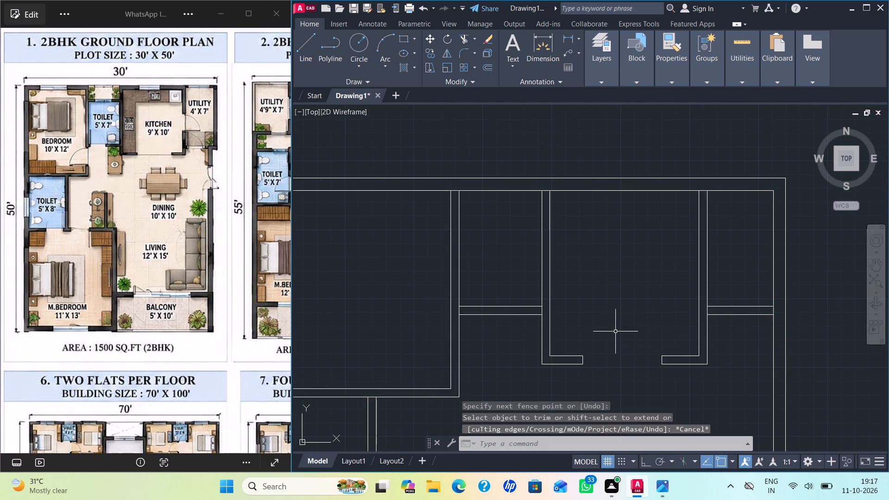
Move the kitchen opening's right end line about 3" to the right and trim the wall lines that stick out past it.
scroll(666, 374, up, 2)
click(657, 342)
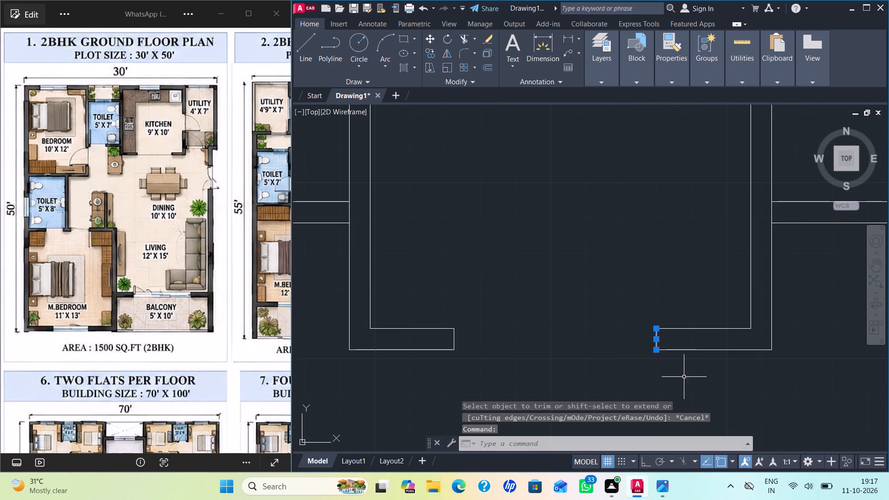
key(m)
key(Return)
click(653, 350)
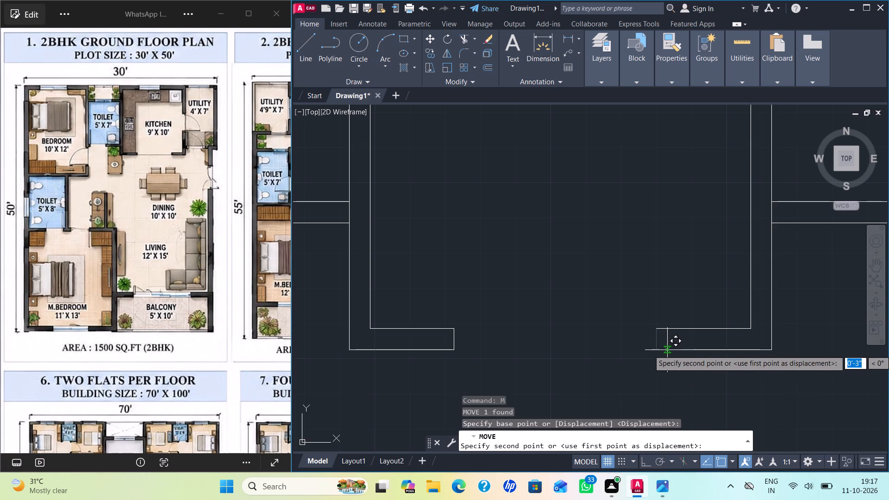
click(668, 350)
key(t)
key(r)
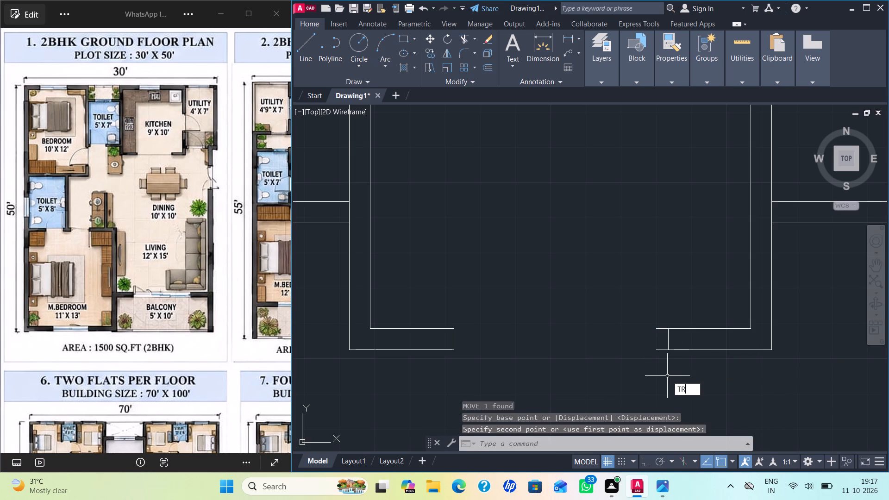
key(Return)
drag(660, 361, 654, 303)
click(654, 302)
drag(659, 326, 656, 359)
click(661, 329)
scroll(644, 357, down, 1)
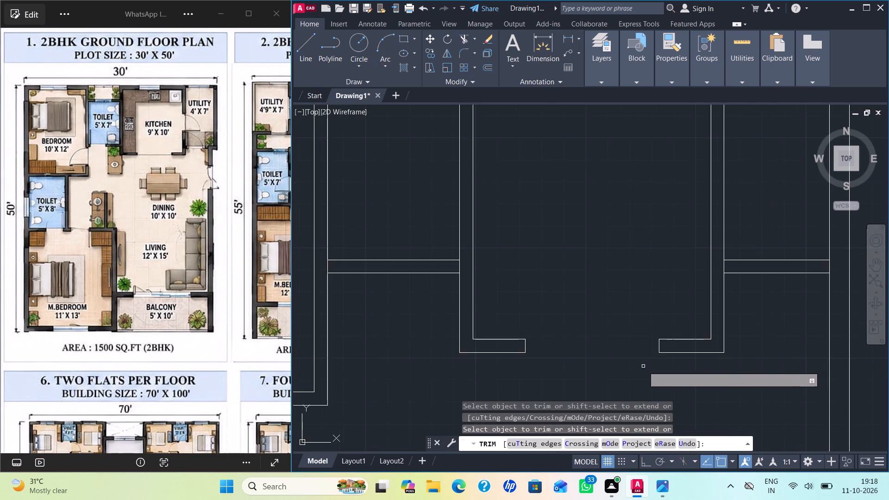
scroll(638, 366, down, 2)
key(Escape)
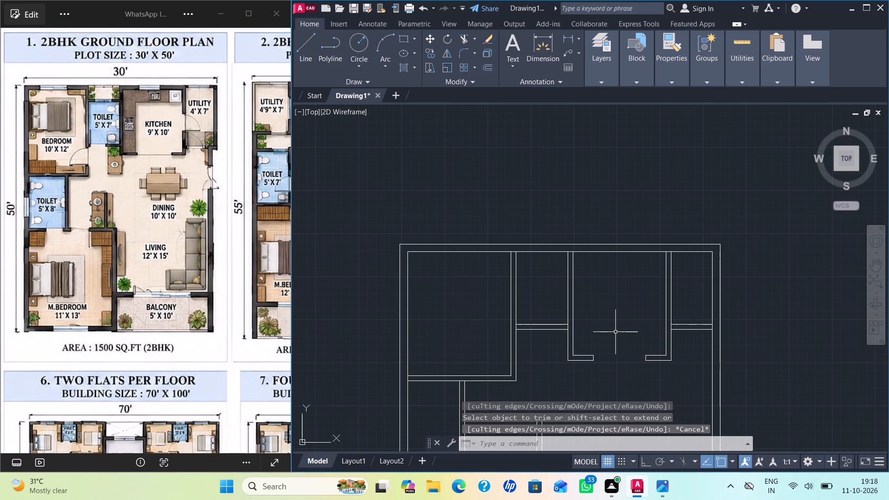
Draw the kitchen's L-shaped counter edge: about 8'-2 1/2" straight up from the bottom wall, then about 7'-4 1/2" across to the right wall.
scroll(615, 332, up, 1)
key(l)
key(Return)
scroll(597, 350, up, 1)
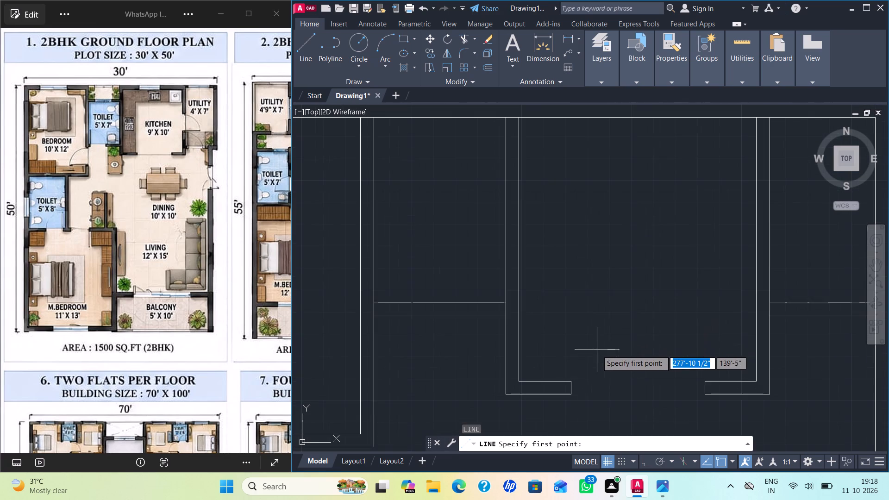
drag(562, 381, 563, 377)
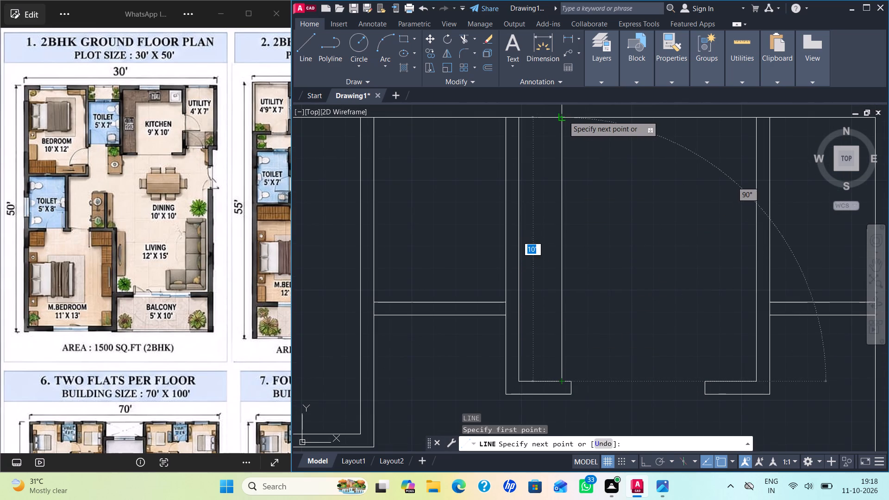
click(563, 116)
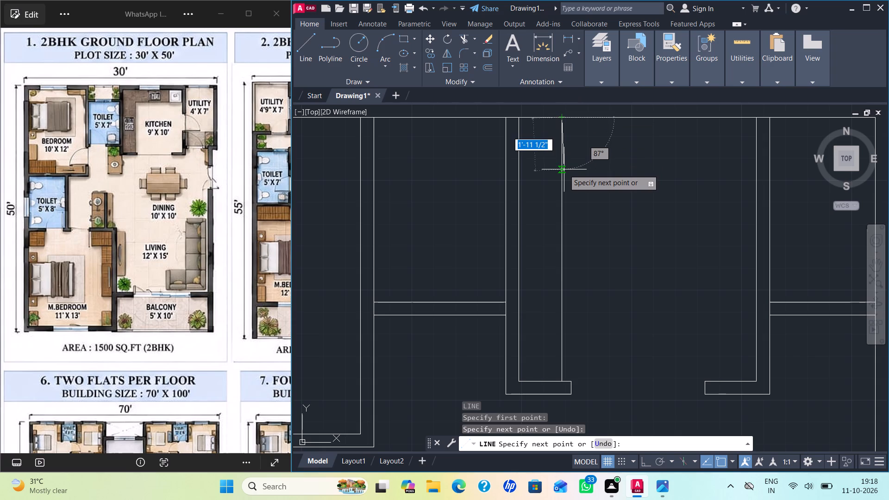
key(ctrl+z)
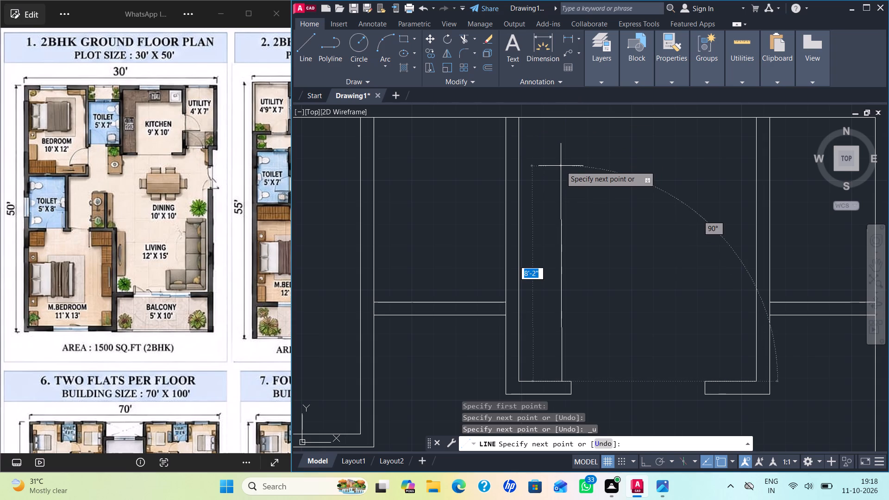
key(F8)
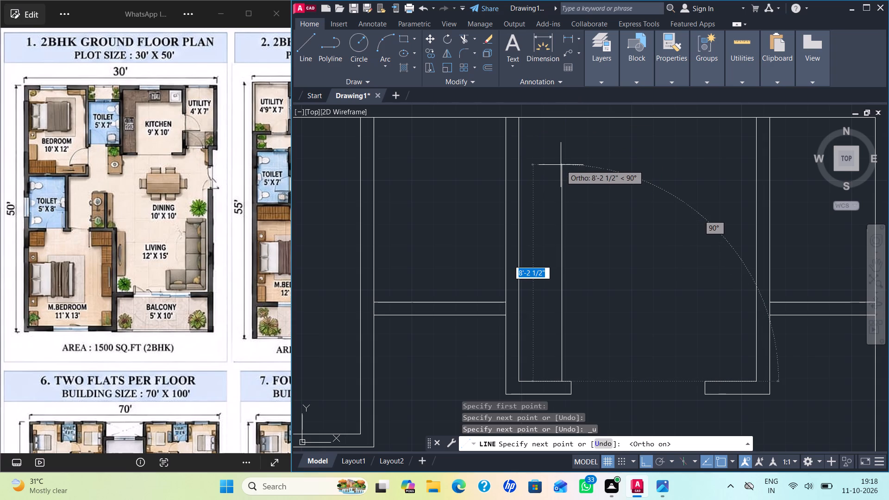
click(561, 165)
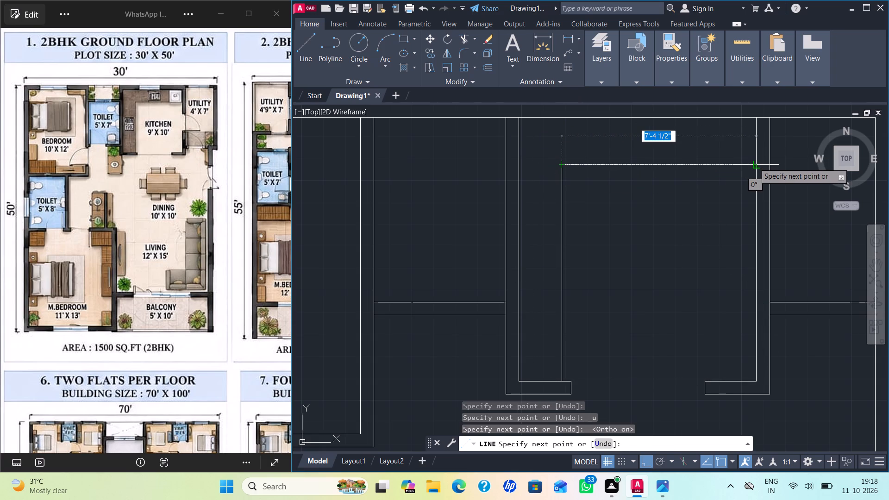
click(754, 163)
key(Escape)
scroll(690, 263, down, 2)
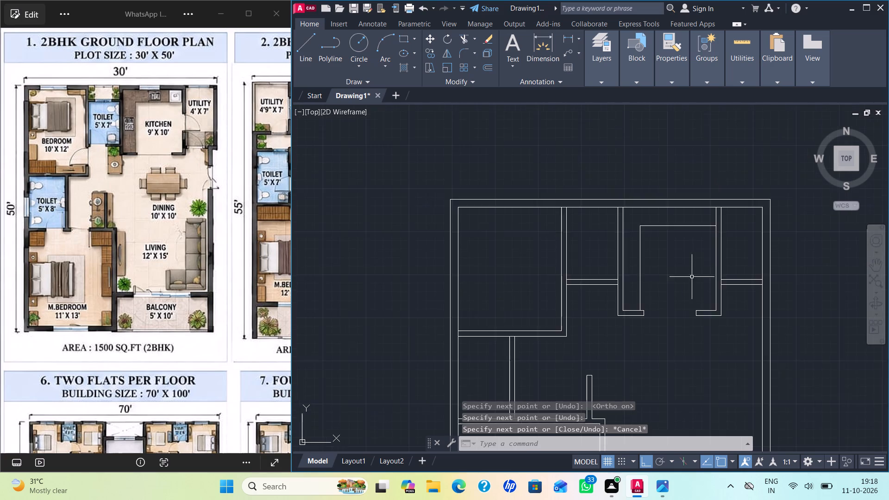
Move the kitchen counter's horizontal edge line slightly up towards the top wall.
scroll(692, 277, down, 1)
middle_drag(694, 345, 656, 263)
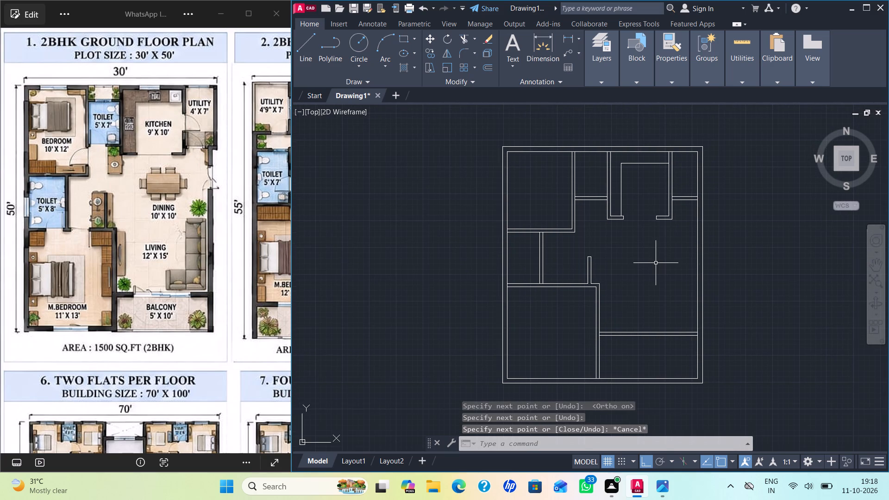
middle_drag(647, 264, 641, 335)
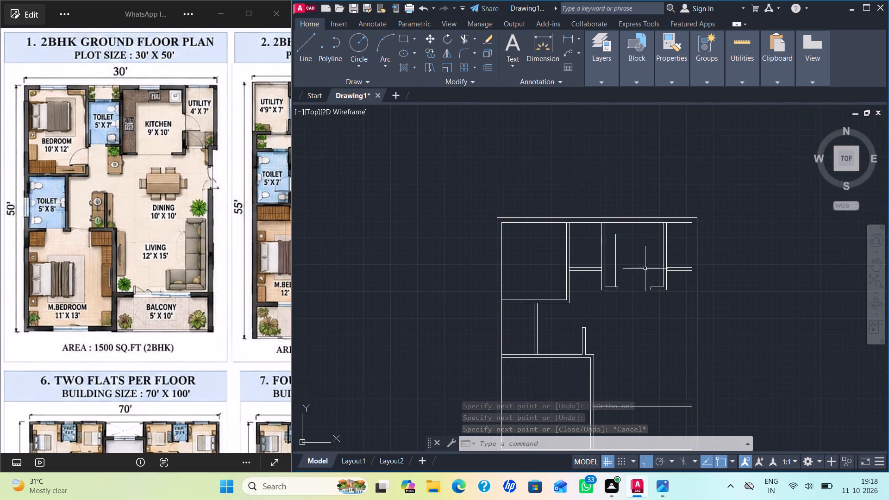
scroll(645, 234, up, 3)
click(645, 231)
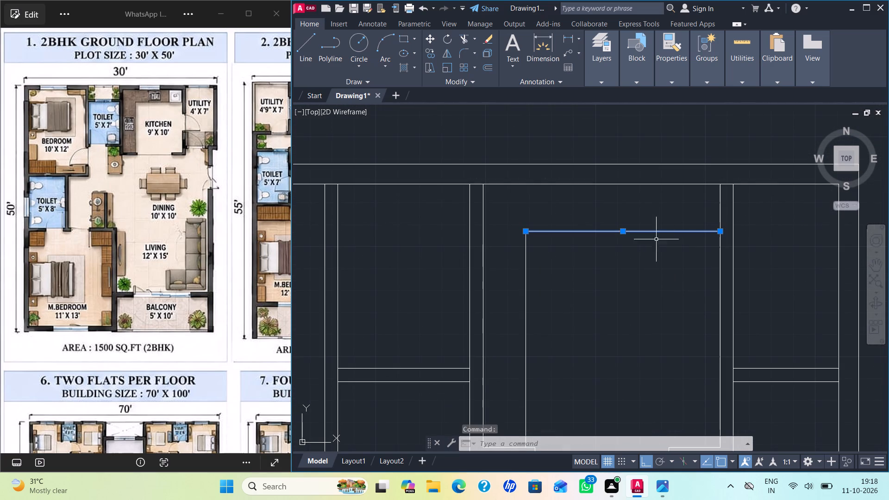
key(m)
key(Return)
click(718, 230)
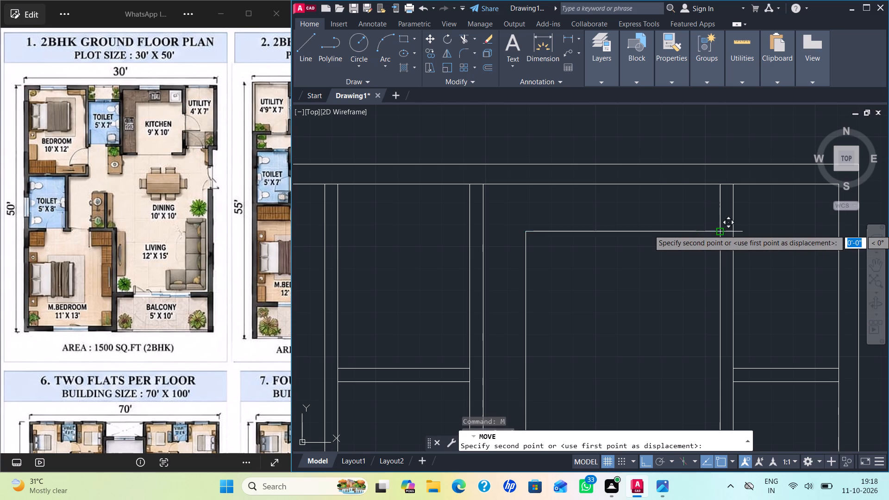
double_click(718, 225)
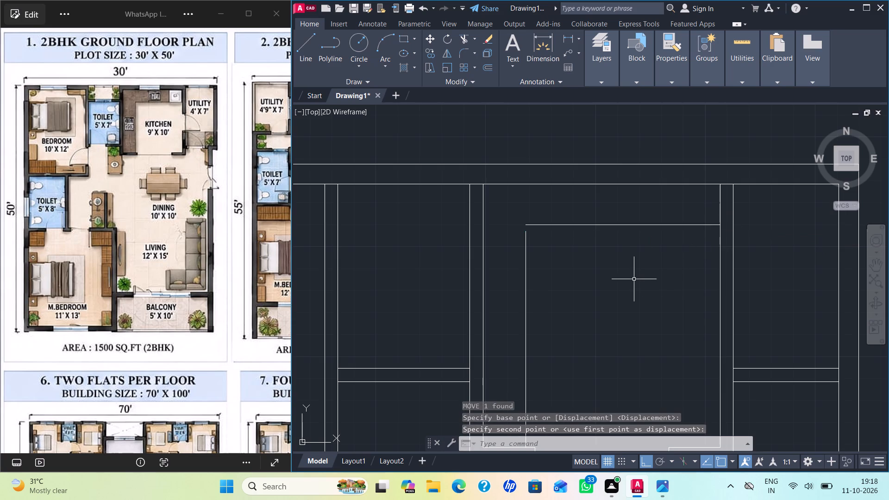
Fillet the counter's horizontal and vertical edge lines with radius 0 to close the corner.
key(f)
key(Return)
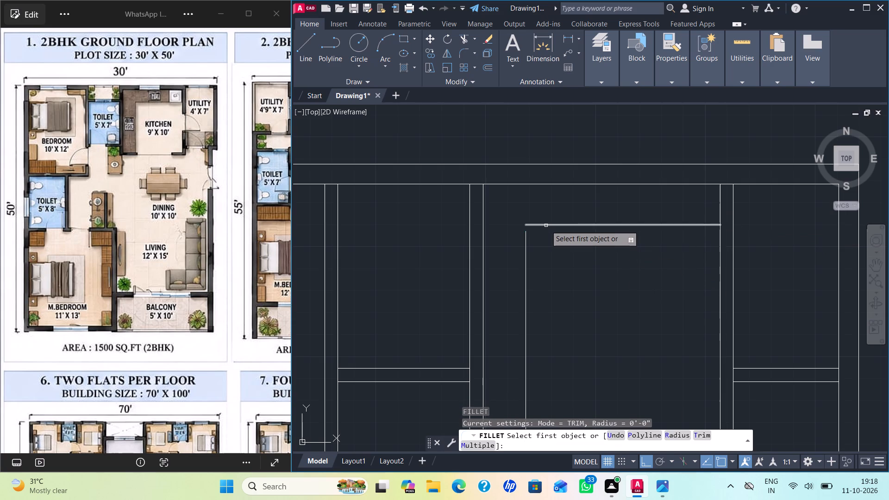
click(546, 225)
click(525, 254)
scroll(578, 275, down, 2)
scroll(615, 290, down, 1)
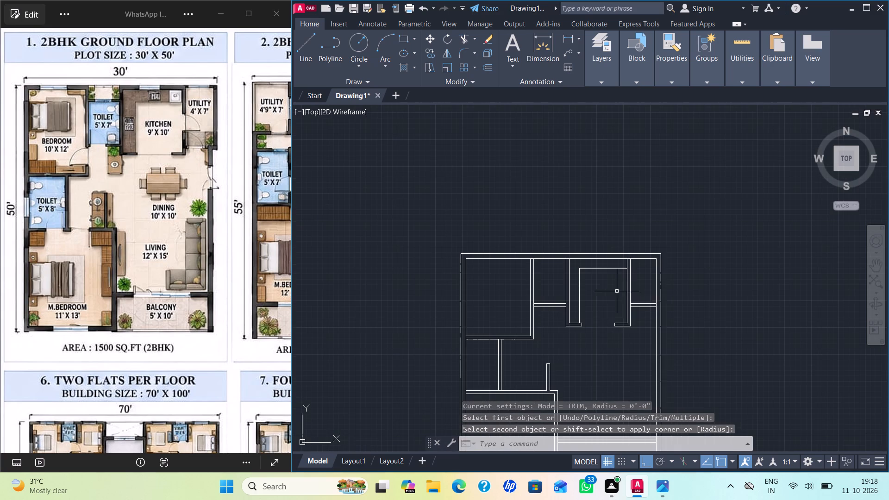
key(Escape)
Draw the left sliding-door panel in the balcony's top wall, about 5' long, between the wall's upper line and mid-thickness.
middle_drag(608, 302, 576, 272)
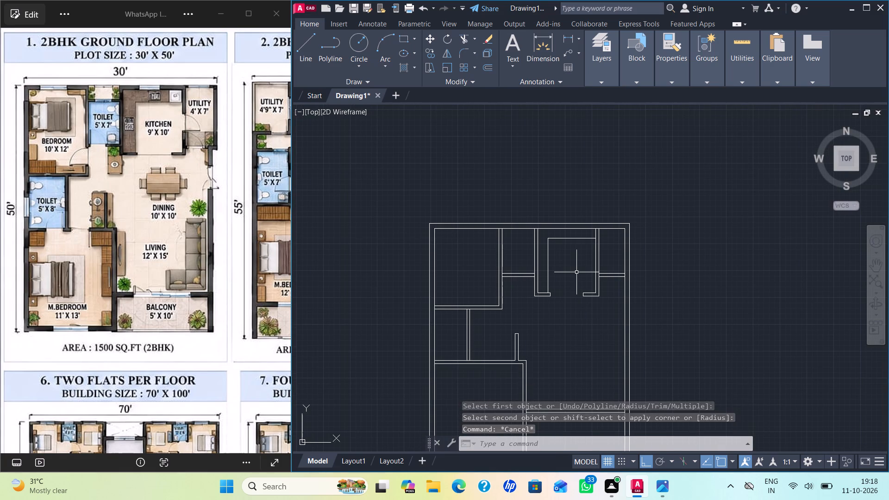
middle_drag(586, 324, 635, 276)
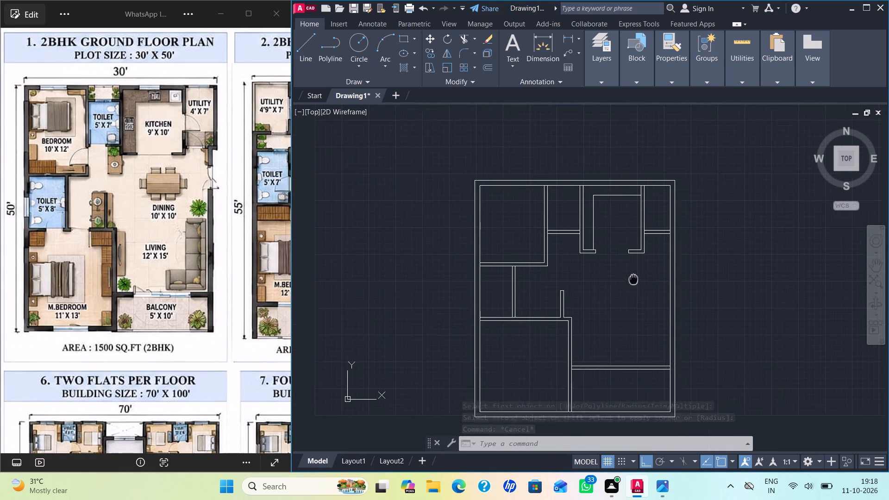
middle_drag(635, 276, 638, 274)
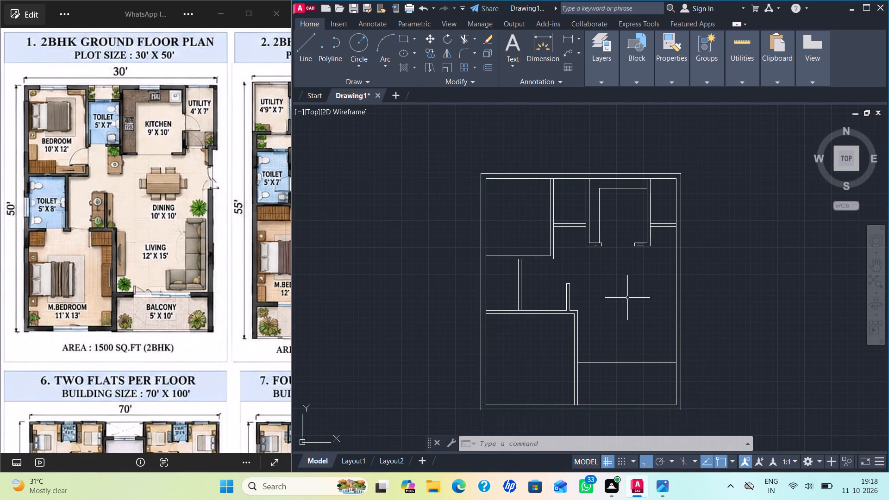
middle_drag(629, 306, 631, 262)
scroll(617, 323, up, 3)
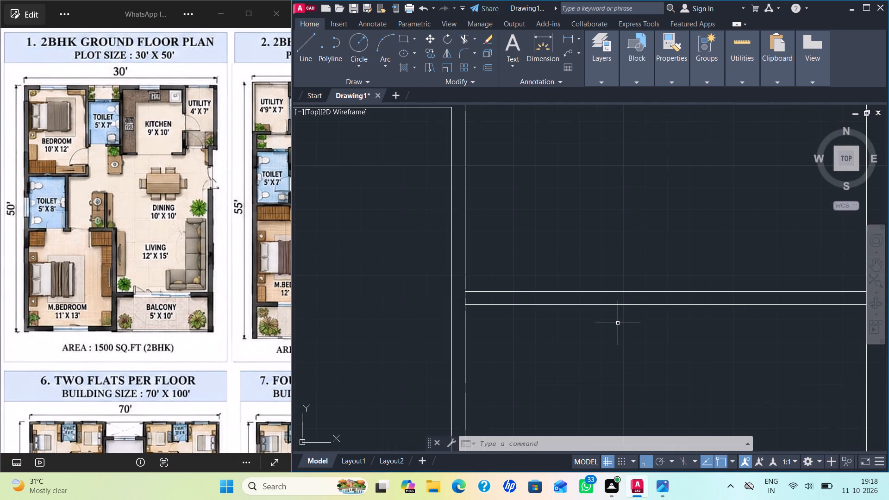
middle_drag(624, 323, 517, 298)
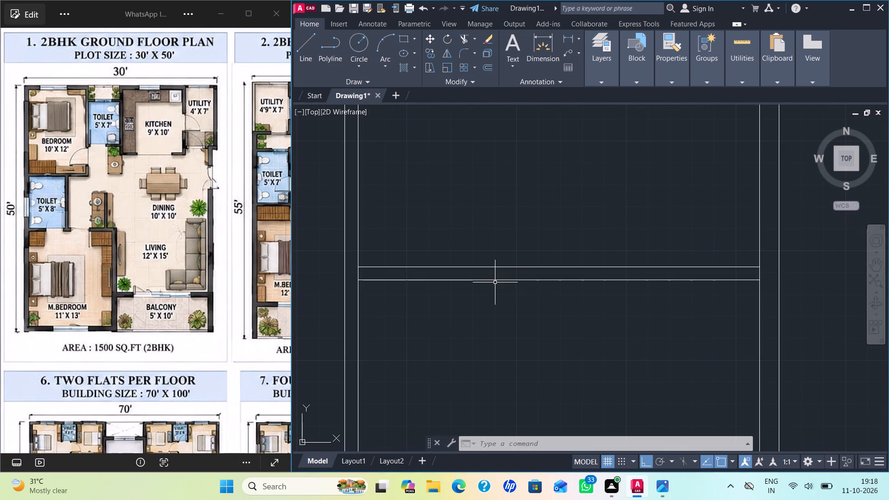
key(l)
key(Return)
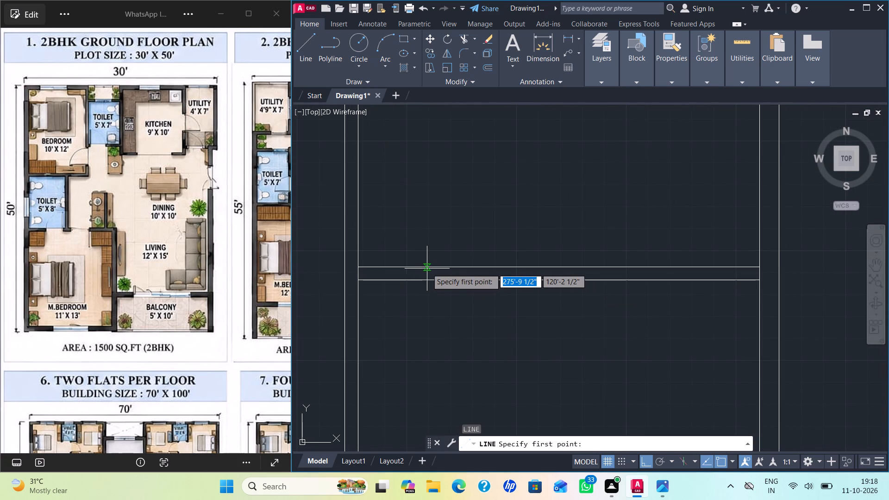
click(428, 268)
scroll(432, 273, up, 3)
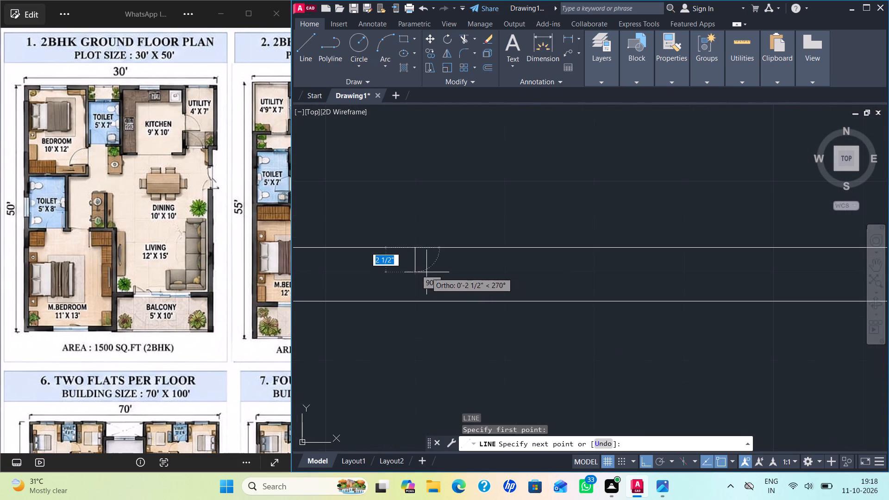
click(421, 274)
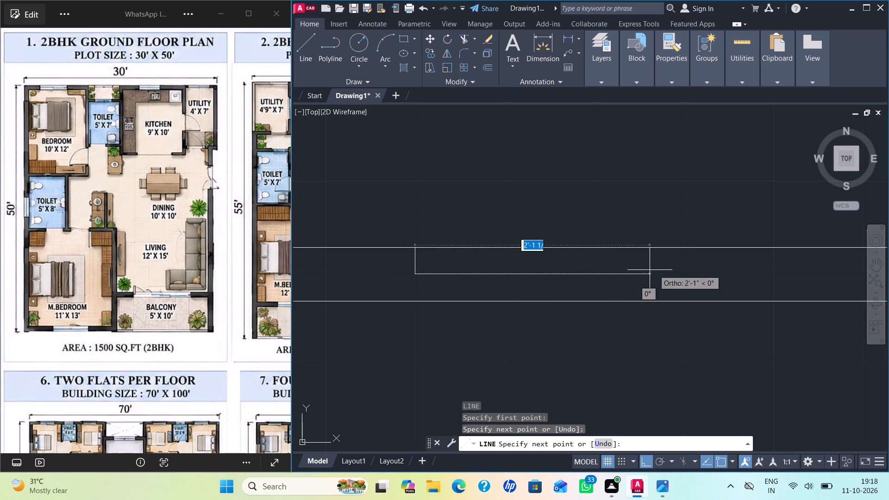
scroll(681, 270, down, 2)
middle_drag(681, 270, 538, 277)
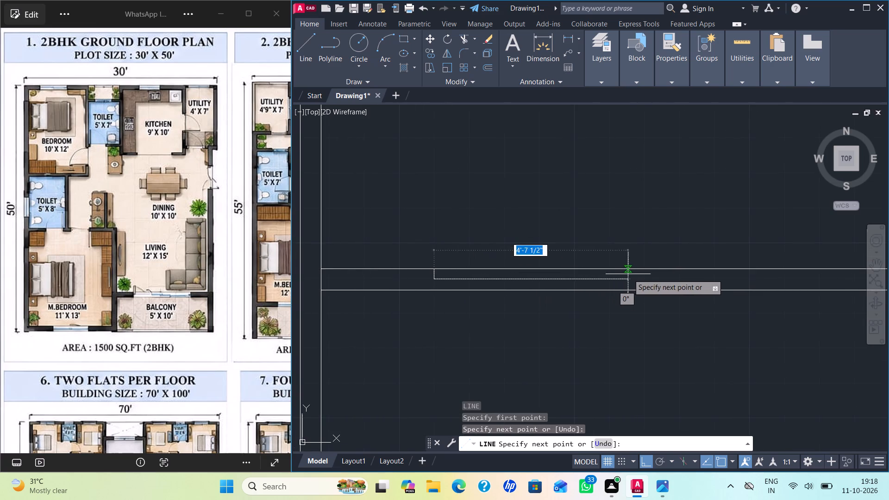
click(644, 279)
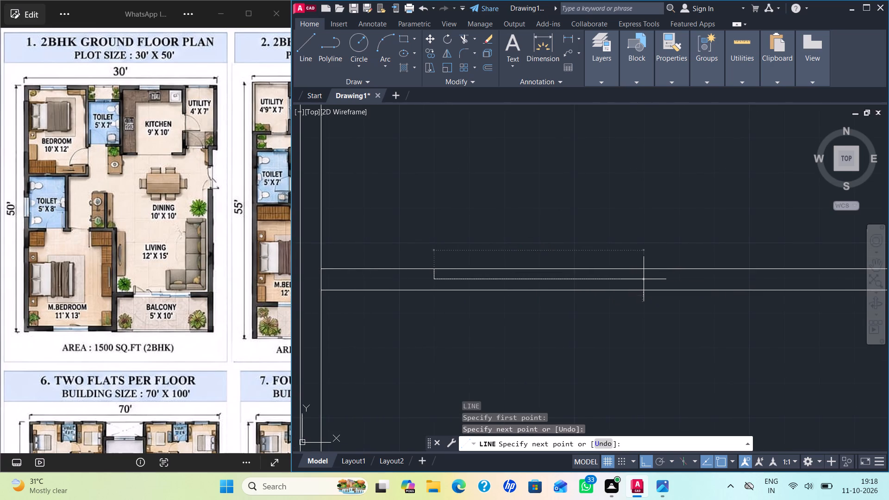
click(643, 266)
key(space)
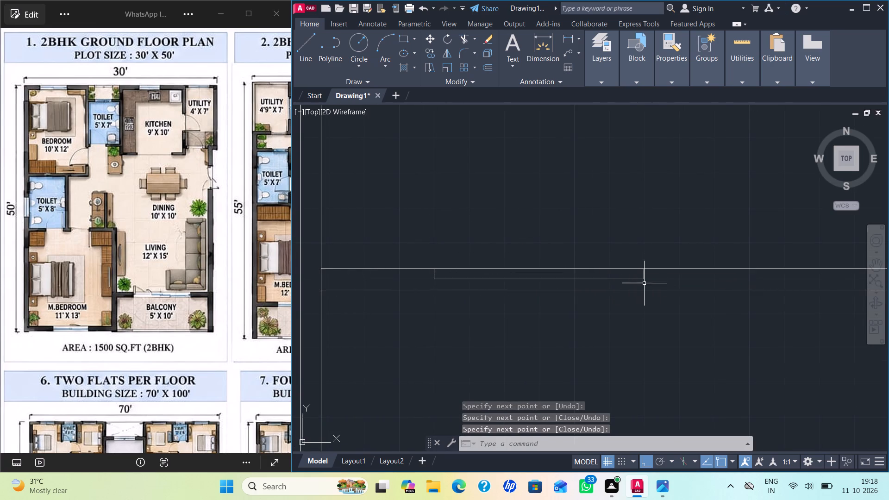
Draw the right sliding-door panel about 5' long from the left panel's lower right corner, ending with a 3" line down to the wall's lower line.
key(space)
click(645, 278)
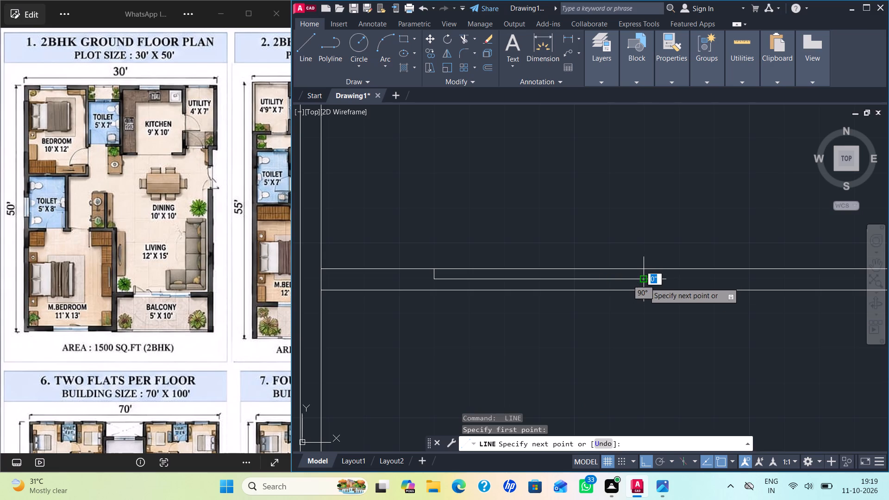
click(645, 281)
scroll(736, 281, down, 1)
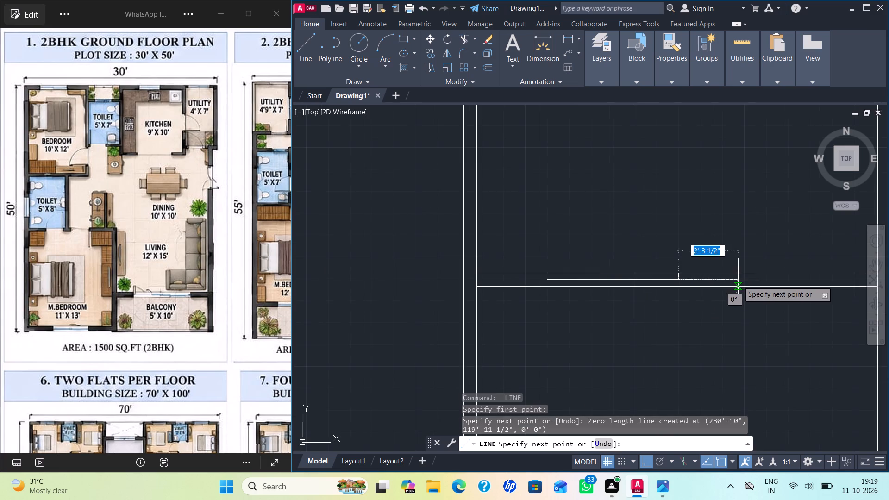
middle_drag(738, 281, 606, 271)
scroll(655, 266, up, 2)
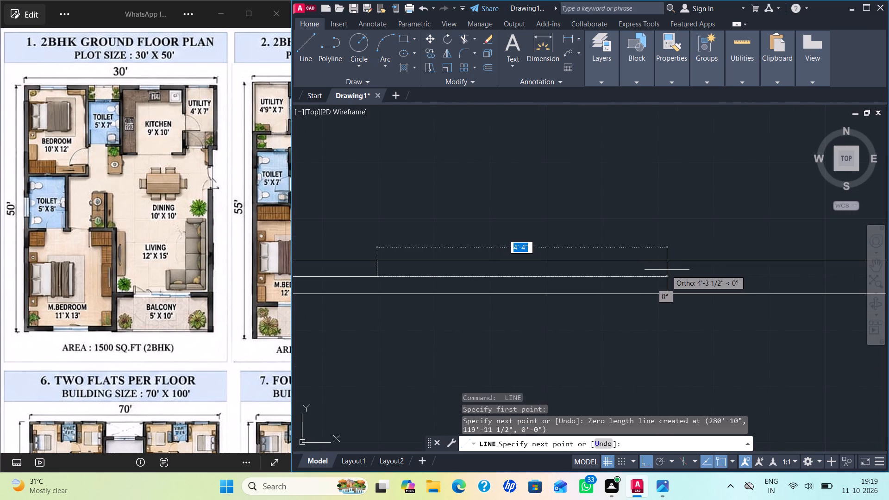
click(713, 274)
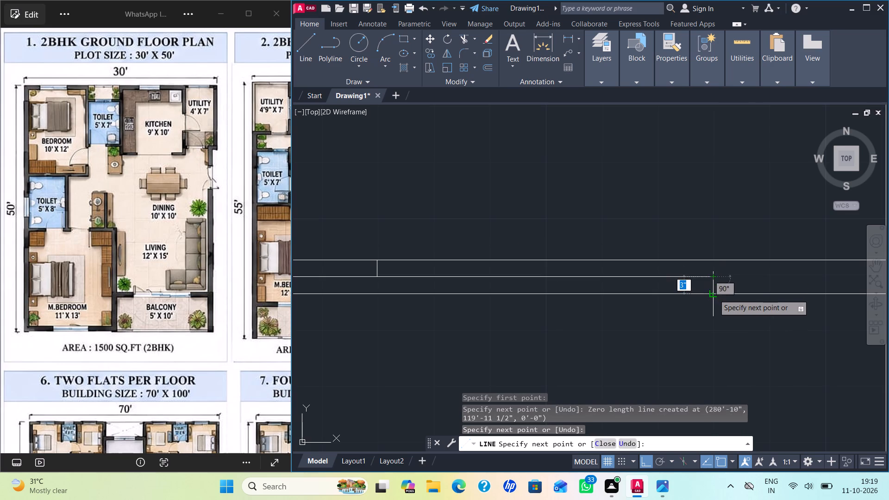
click(714, 294)
key(space)
Draw a short line from the corner where the two door panels meet down to the balcony wall's lower line.
middle_drag(588, 325, 753, 330)
key(space)
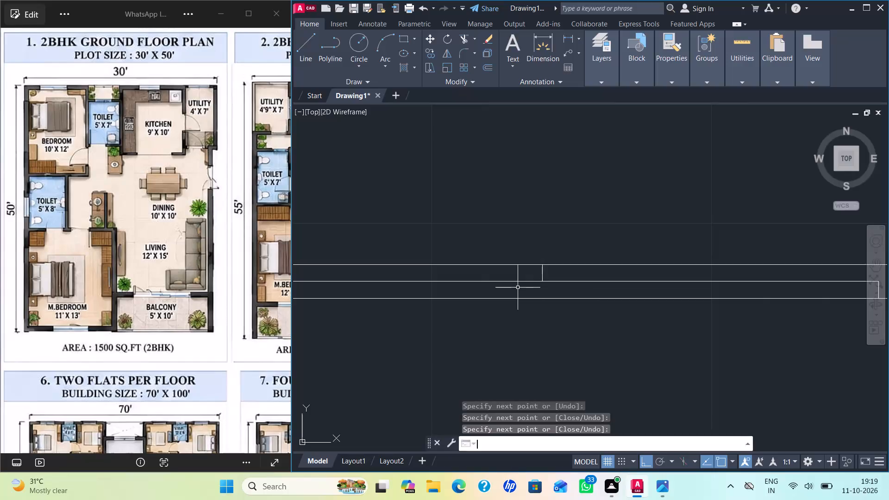
click(542, 281)
click(541, 297)
key(space)
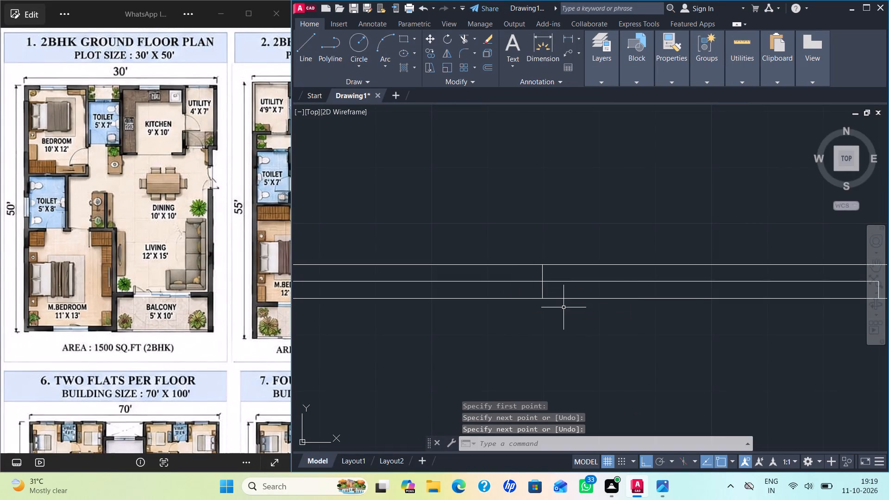
Insert the Door - Imperial block from the architectural samples into the empty space to the right of the floor plan.
scroll(563, 308, down, 3)
scroll(601, 342, down, 3)
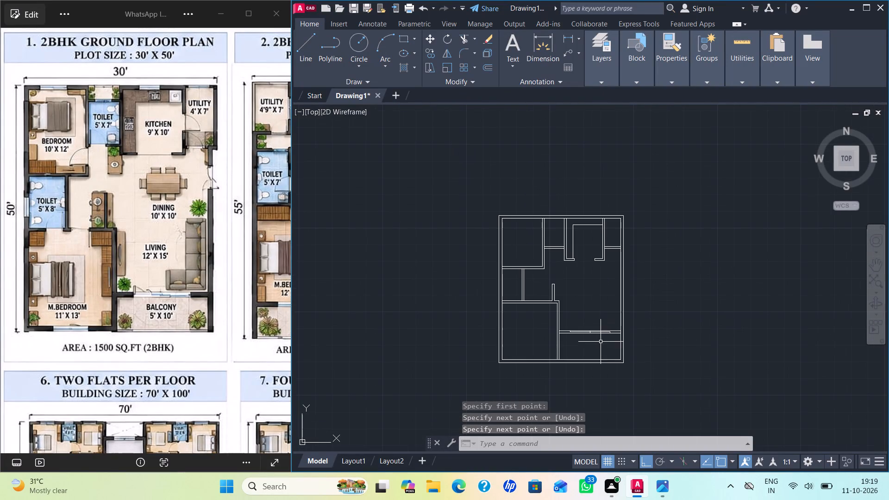
scroll(603, 343, up, 1)
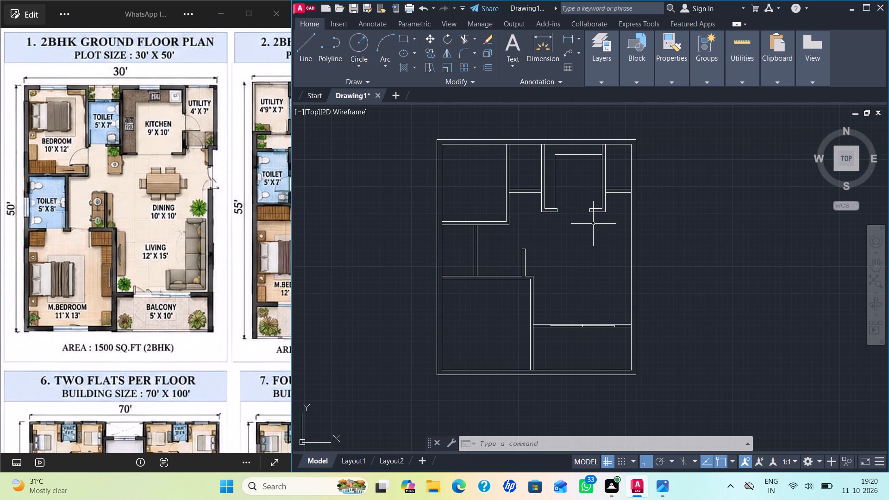
middle_drag(575, 242, 585, 275)
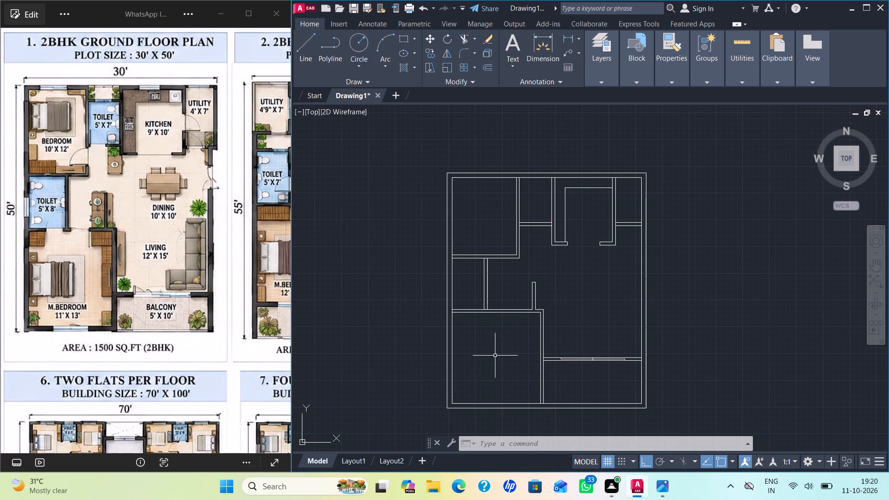
key(ctrl+2)
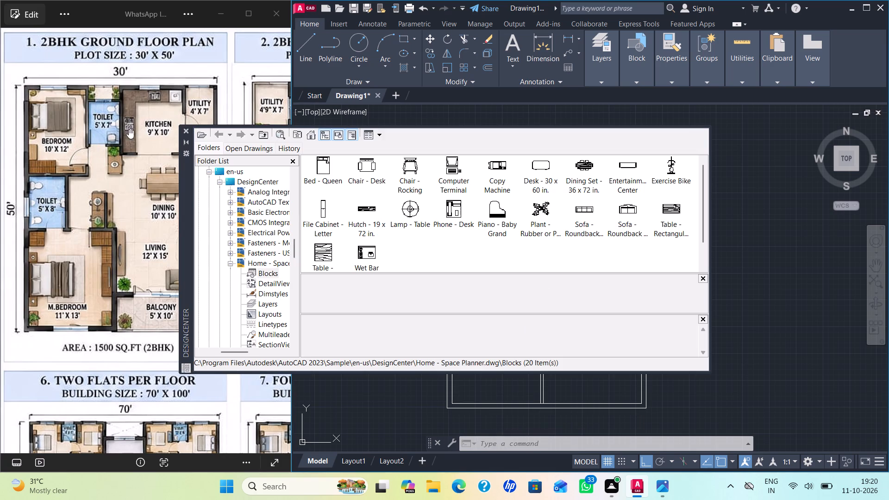
click(184, 131)
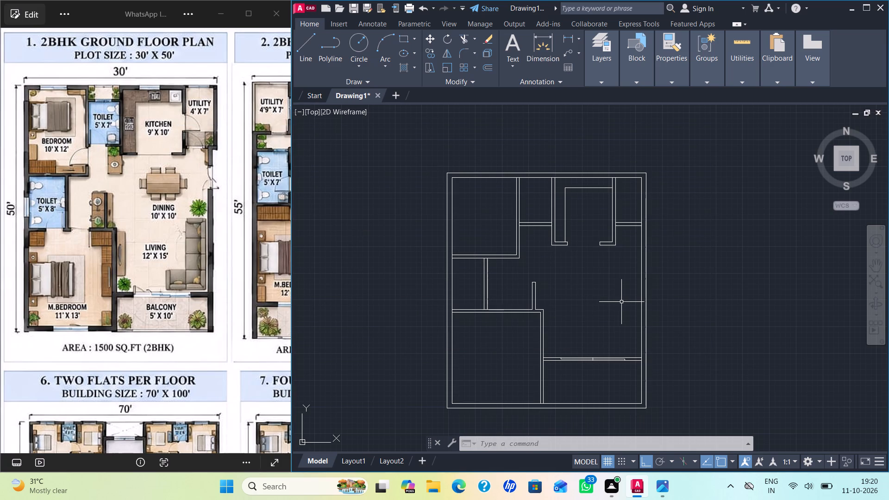
key(ctrl+3)
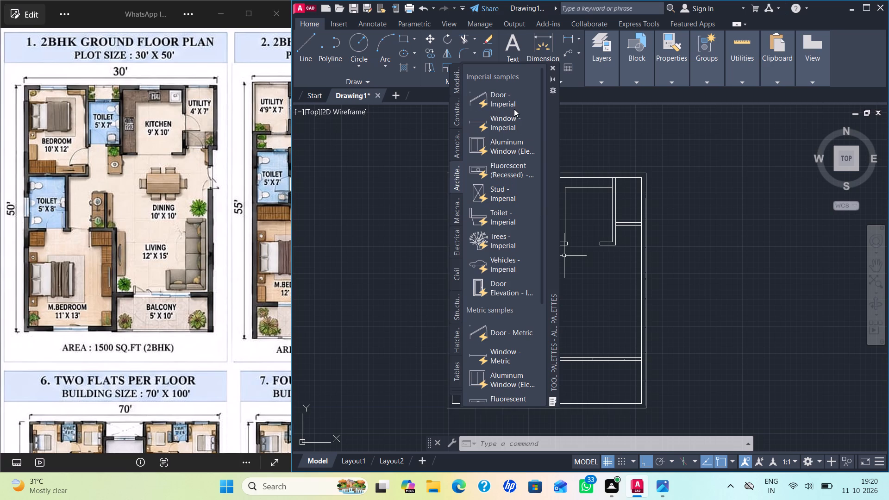
click(513, 107)
click(692, 271)
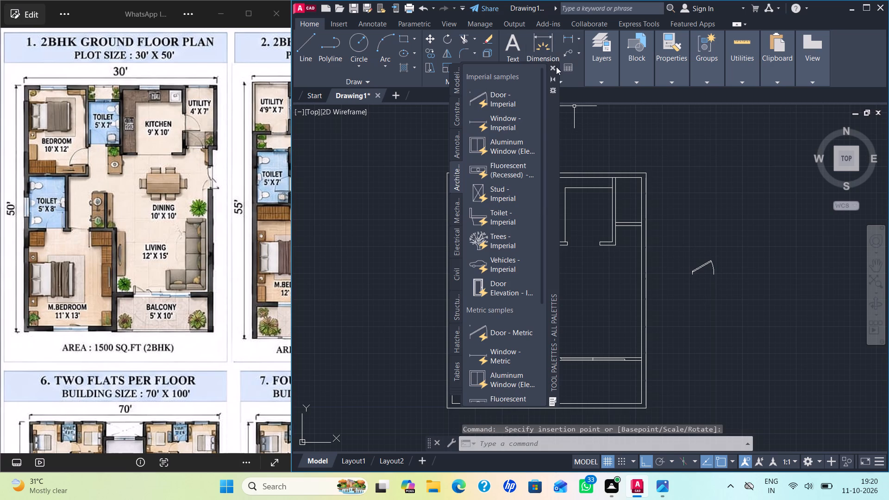
click(552, 68)
Change the inserted door block's opening angle so the leaf stands fully open at 90 degrees.
click(702, 266)
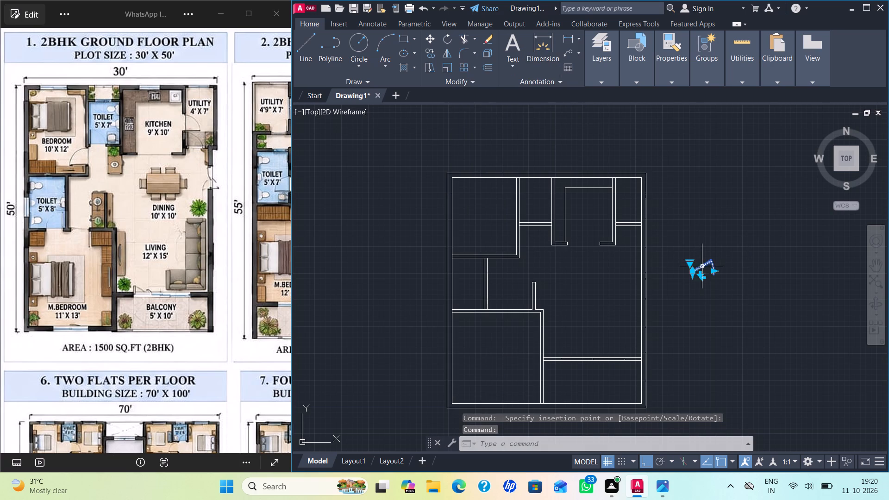
click(688, 263)
click(719, 304)
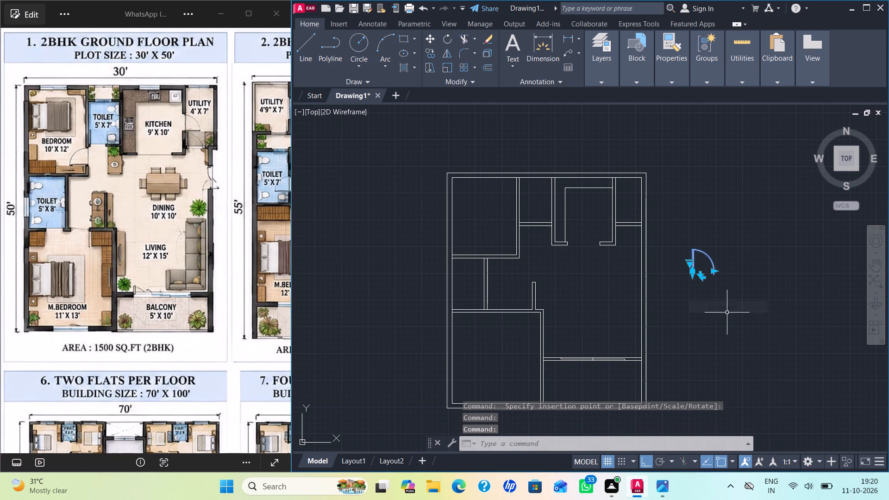
Scale the door block by reference from its hinge corner, making the door opening 3' wide.
key(s)
key(c)
key(Return)
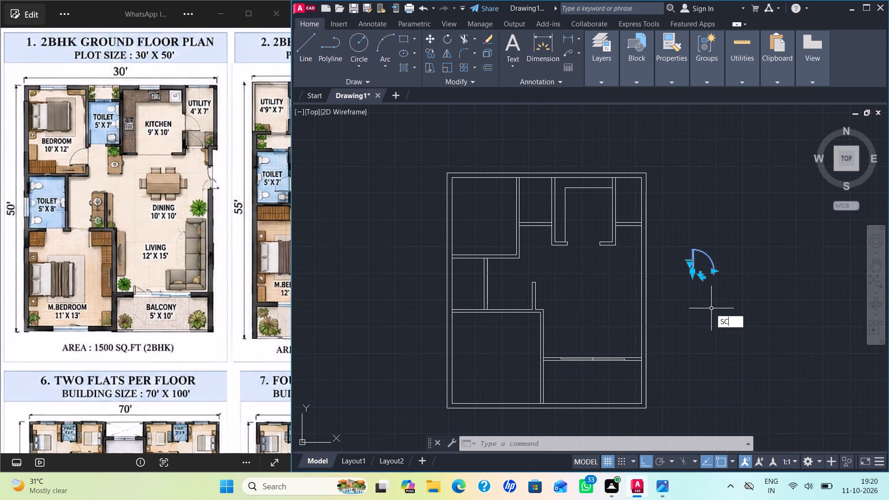
scroll(695, 286, up, 2)
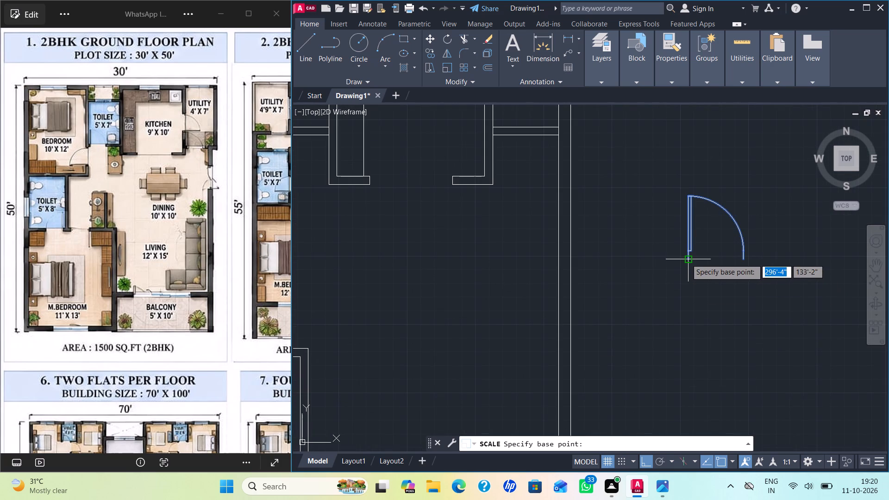
click(686, 259)
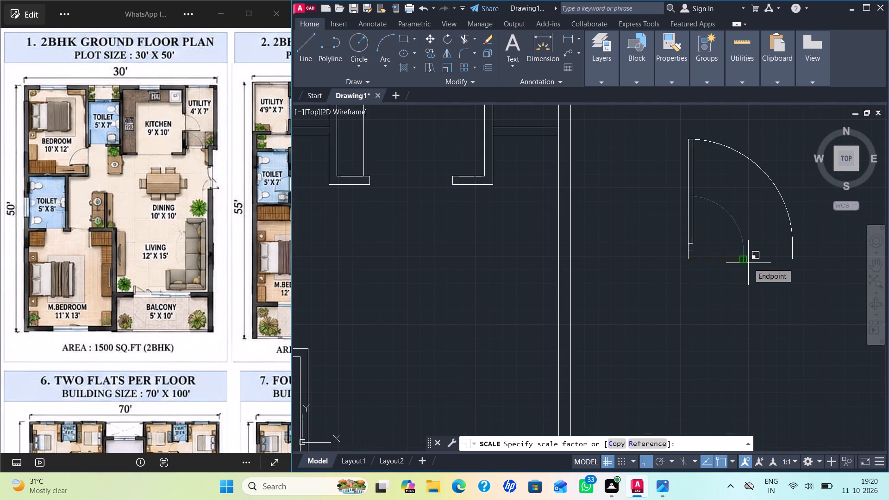
key(r)
key(Return)
click(689, 262)
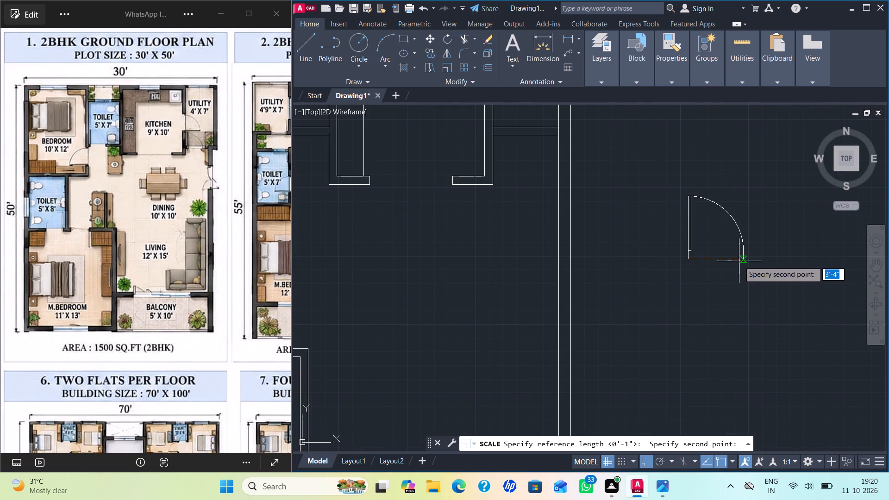
click(742, 259)
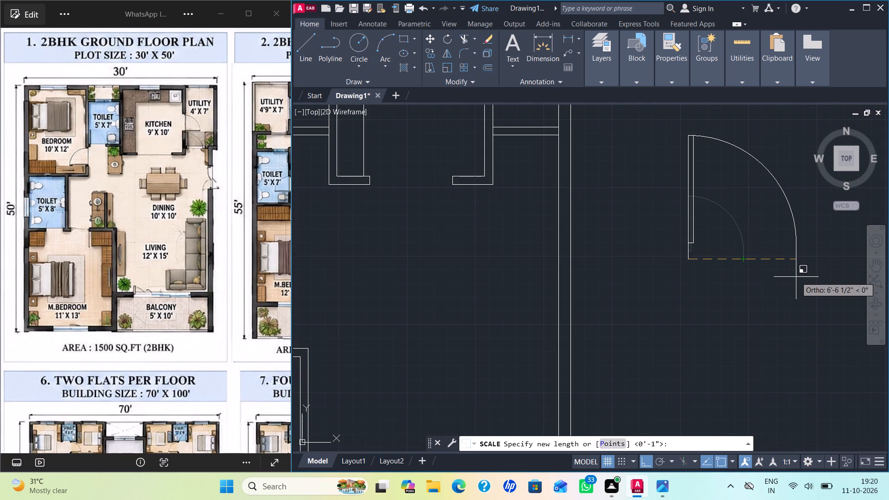
text(3')
key(Return)
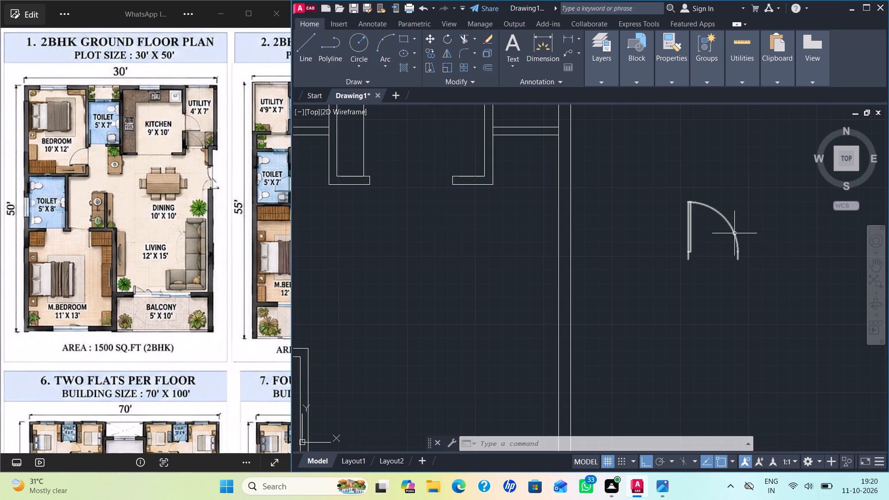
Rotate the door block 90 degrees counterclockwise about its hinge corner so the leaf points left.
click(734, 233)
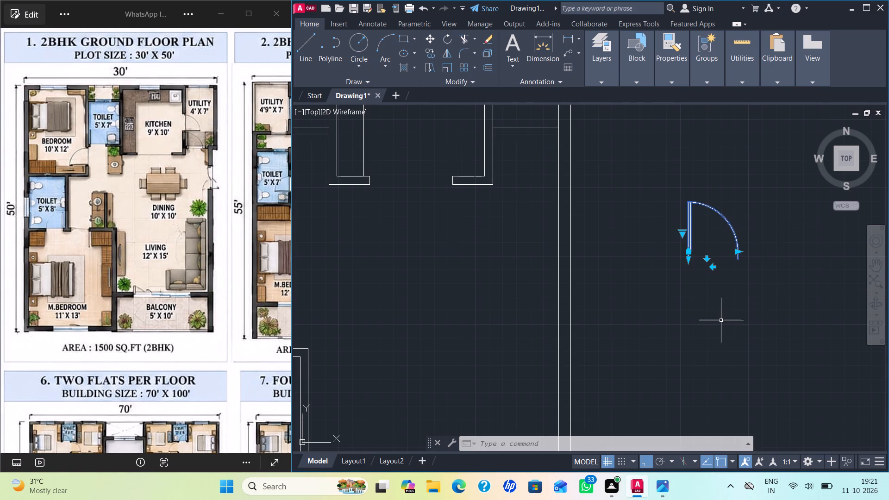
text(RO)
key(Return)
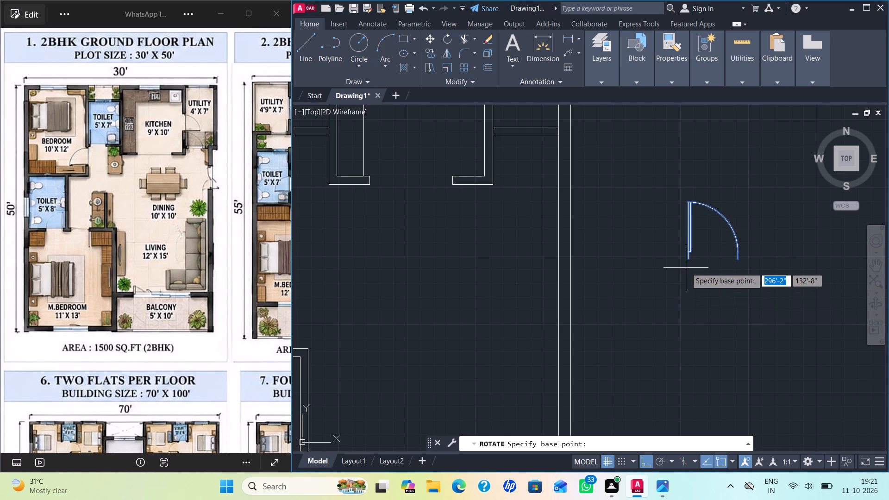
click(689, 258)
click(729, 153)
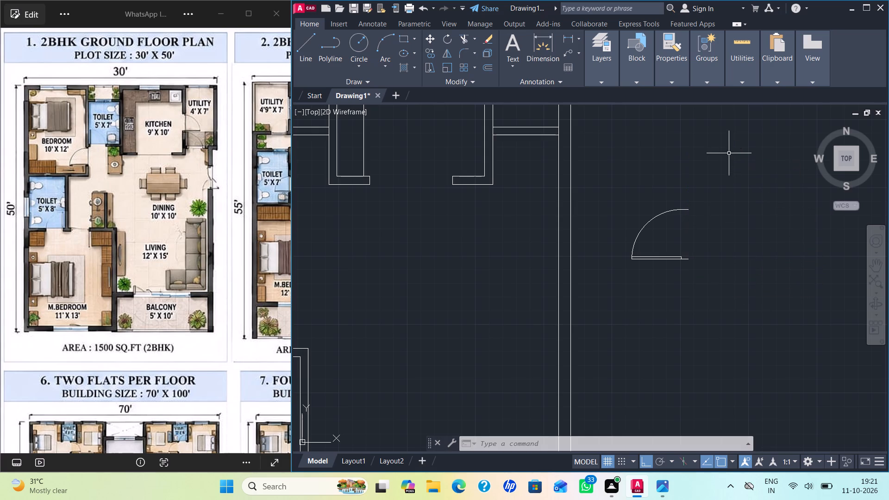
Move the door by its hinge corner onto the outer line of the upper-left bedroom's right wall, just above the wall's lower corner.
click(678, 208)
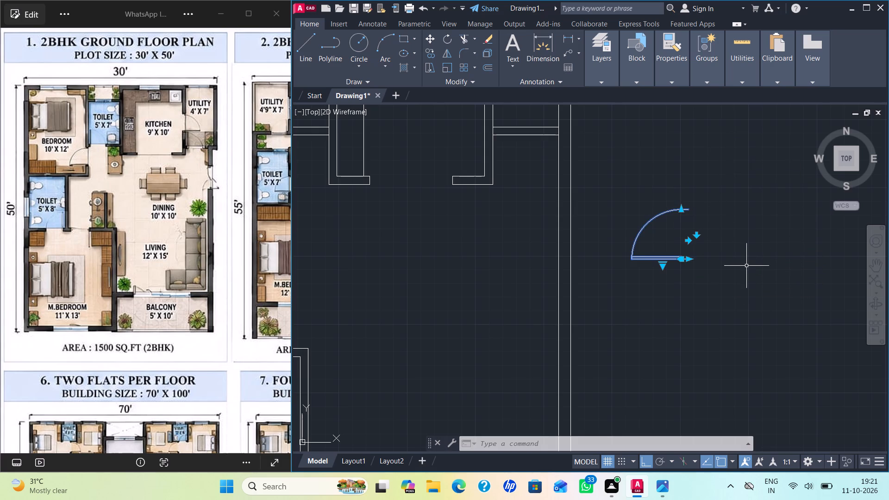
key(m)
key(Return)
click(688, 259)
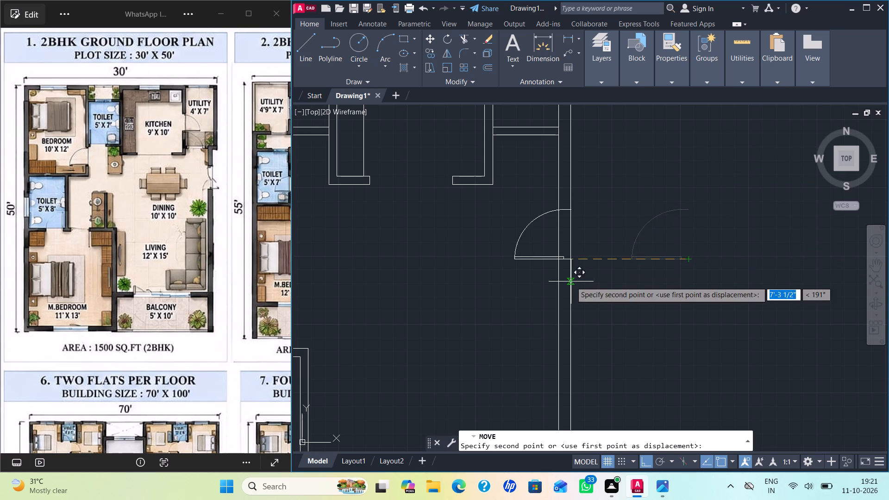
scroll(569, 284, down, 1)
middle_drag(505, 285, 631, 286)
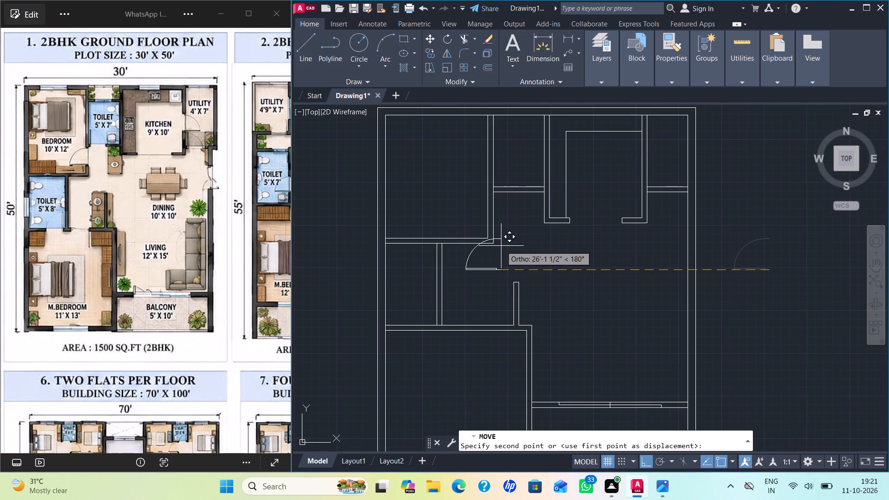
key(F8)
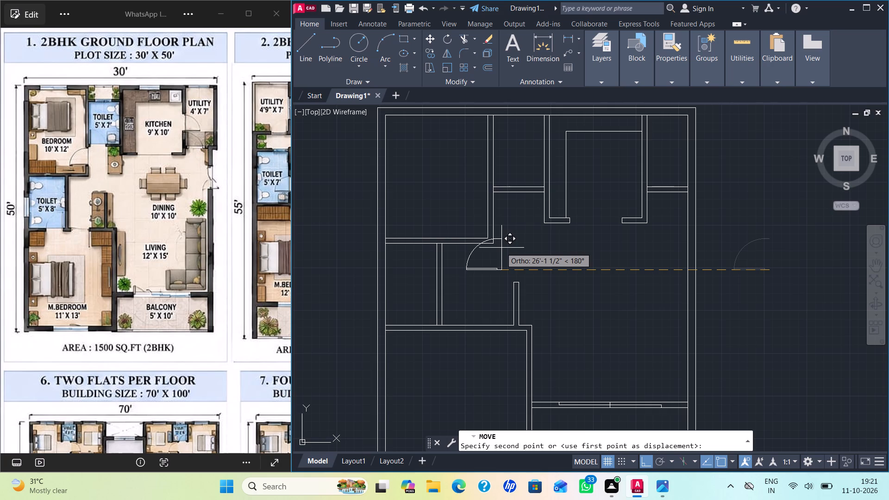
scroll(493, 225, up, 3)
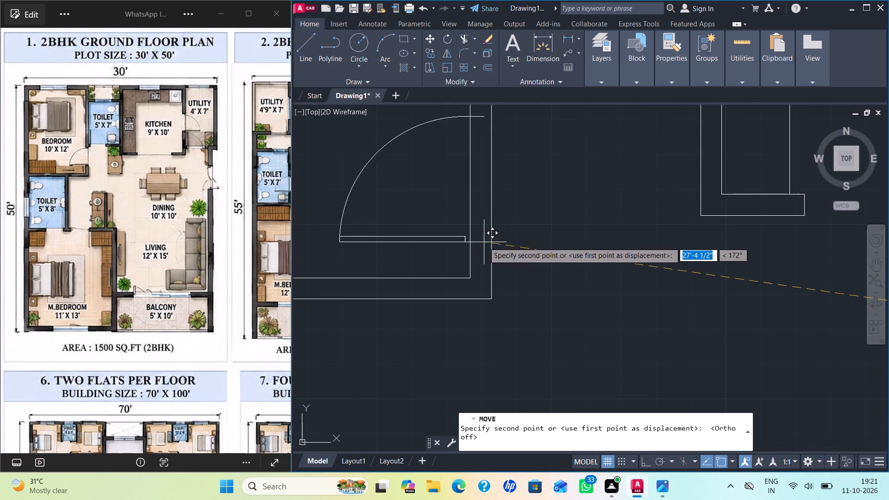
middle_drag(484, 242, 495, 311)
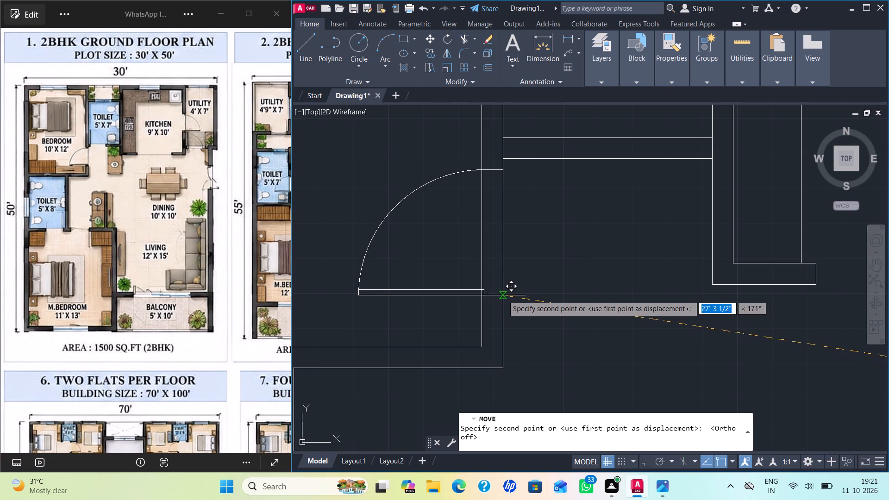
click(503, 294)
Trim both lines of the upper-left bedroom's right wall between the door's jambs to open the doorway.
scroll(552, 335, down, 1)
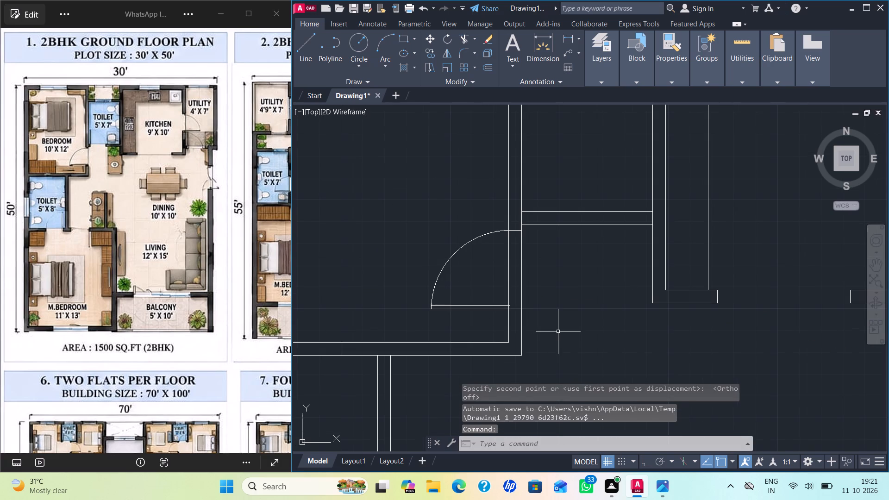
key(Escape)
text(TR)
key(Return)
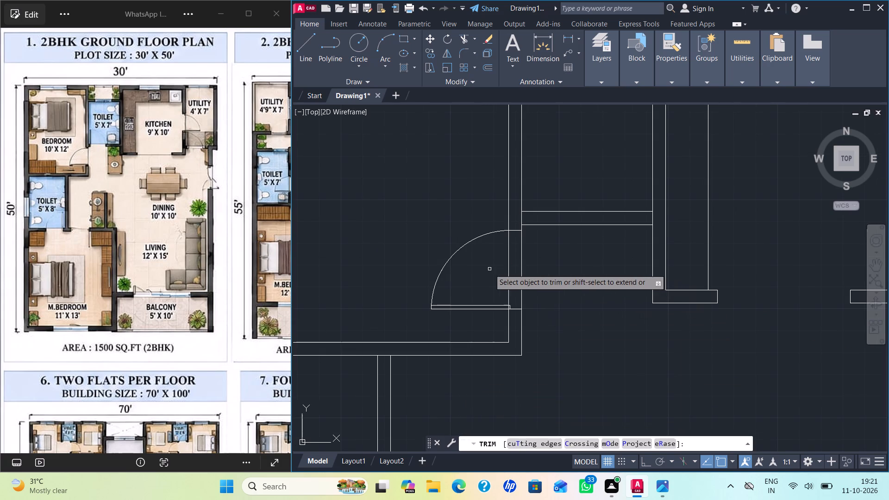
drag(489, 269, 564, 269)
scroll(562, 281, down, 2)
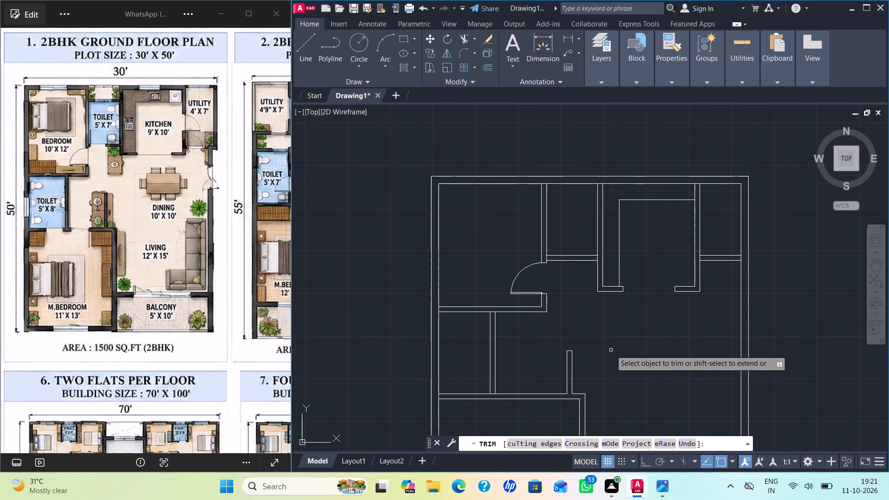
middle_drag(611, 350, 609, 308)
key(Escape)
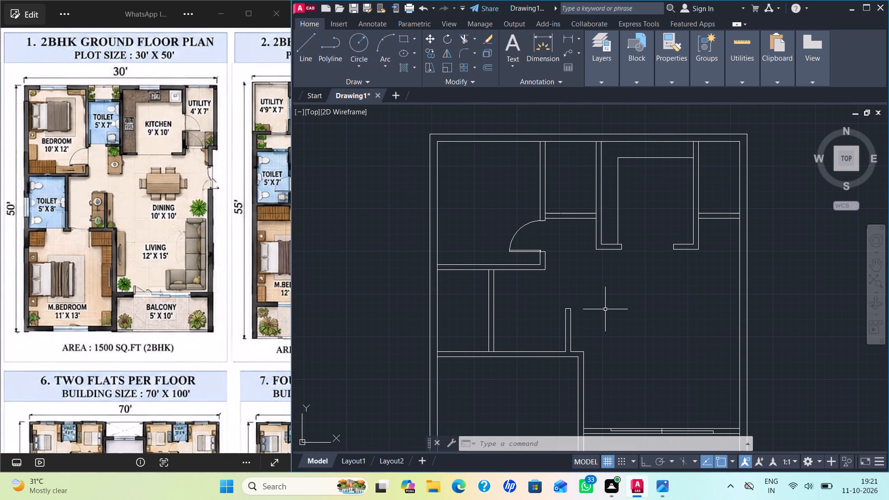
Copy the bedroom door by its hinge corner into the master bedroom at the plan's lower left.
scroll(605, 309, down, 1)
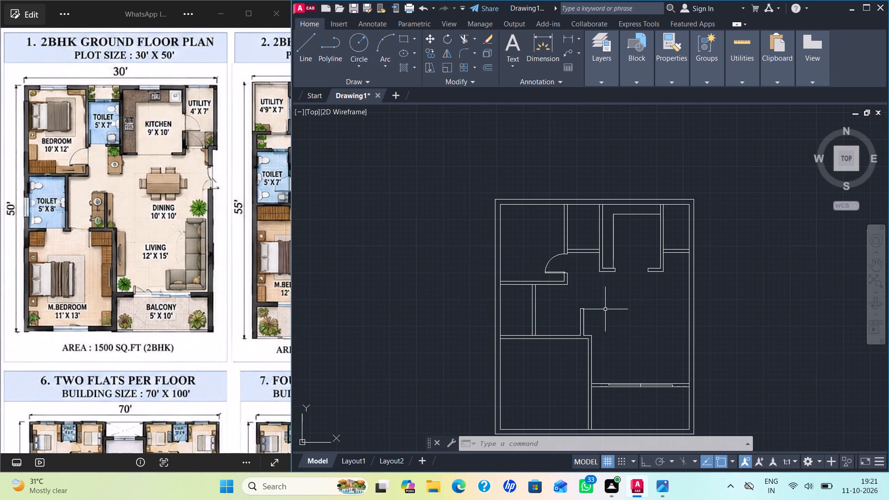
middle_drag(628, 333, 614, 291)
scroll(612, 290, up, 1)
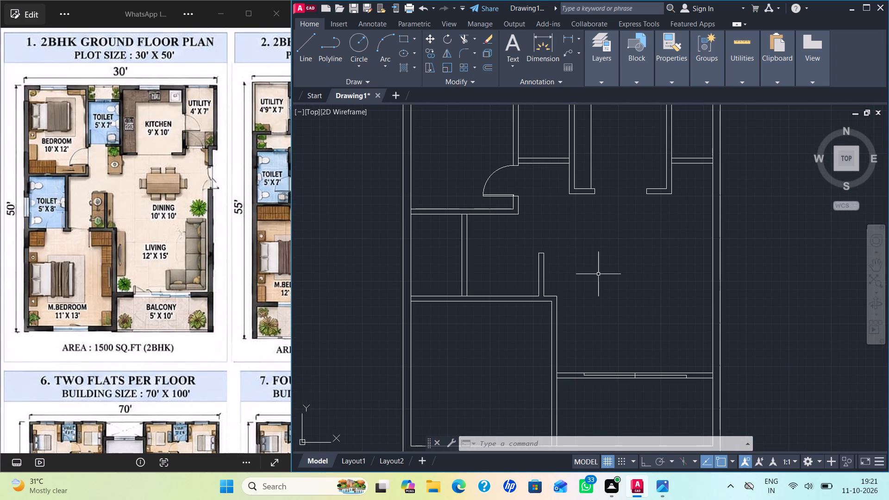
click(501, 170)
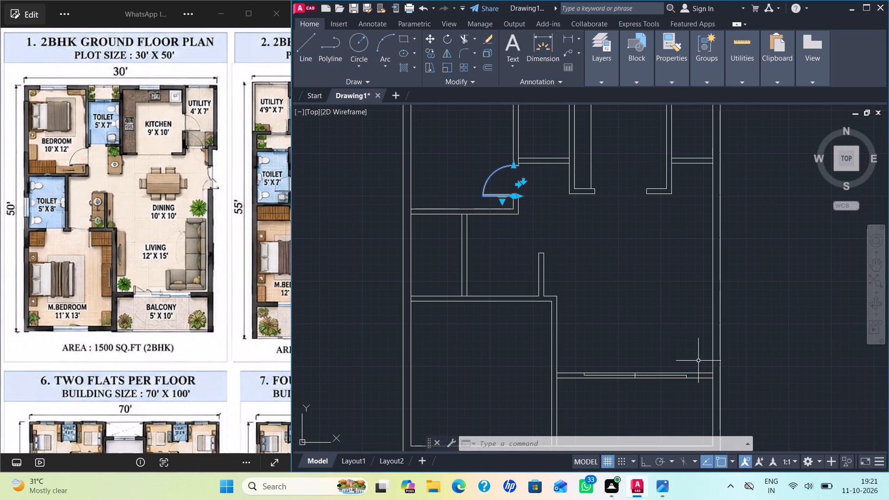
key(c)
key(o)
key(Return)
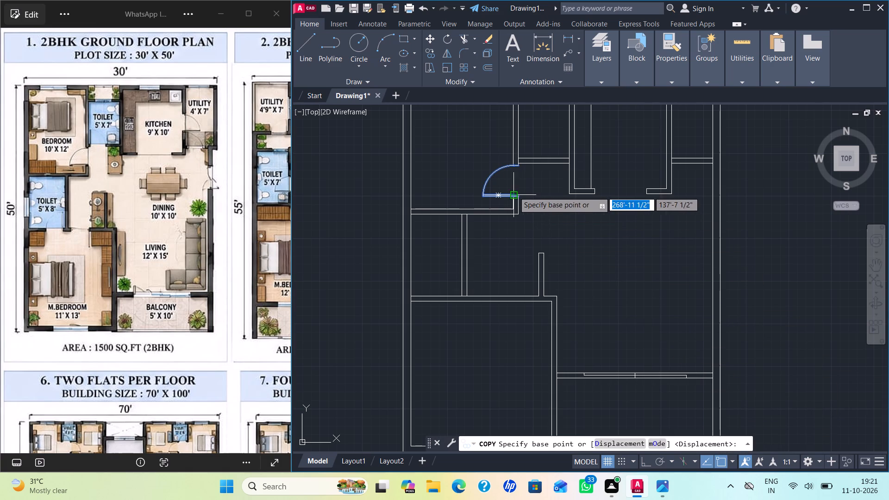
click(520, 197)
click(504, 379)
key(Escape)
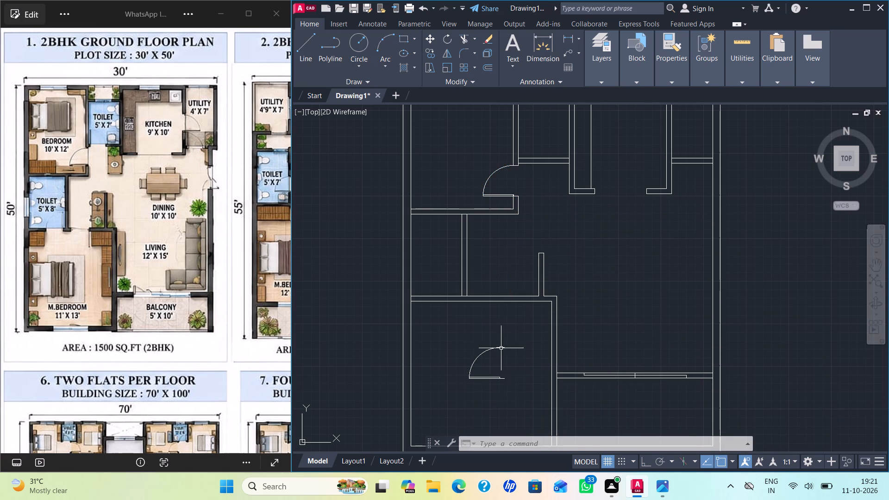
Rotate the master bedroom's door copy 90 degrees counterclockwise about its hinge corner so the leaf points down.
click(501, 346)
click(500, 349)
key(r)
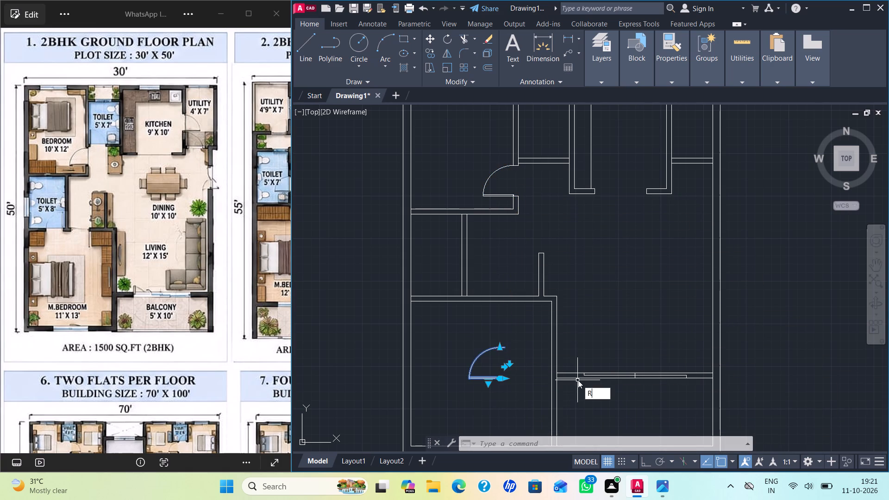
key(o)
key(Return)
click(507, 381)
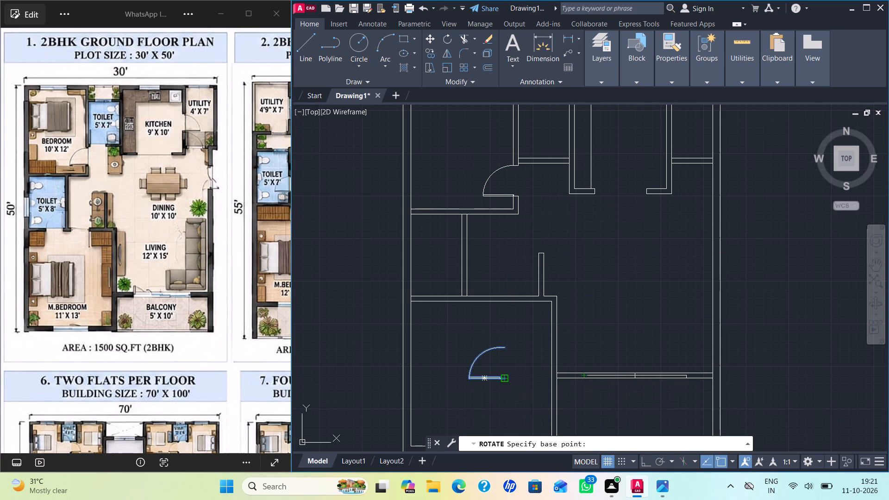
click(505, 300)
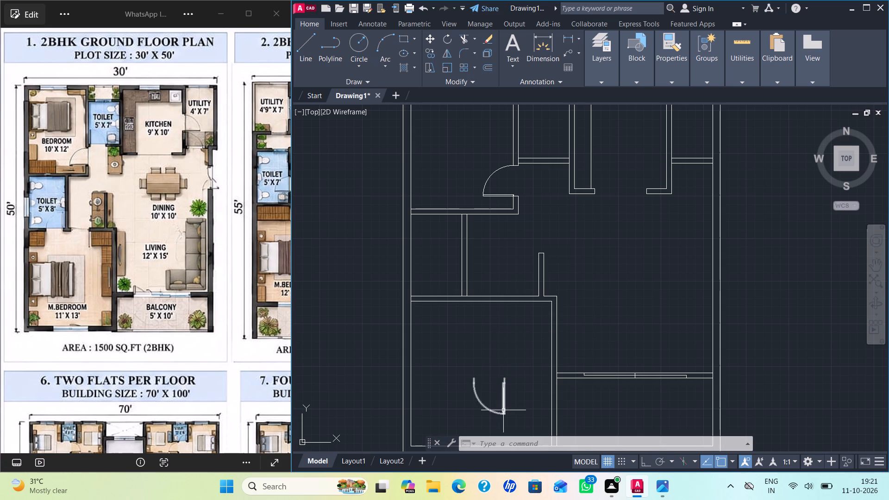
Move the door by its hinge corner onto the upper line of the master bedroom's top wall, just left of the short stub wall.
click(502, 397)
key(m)
key(Return)
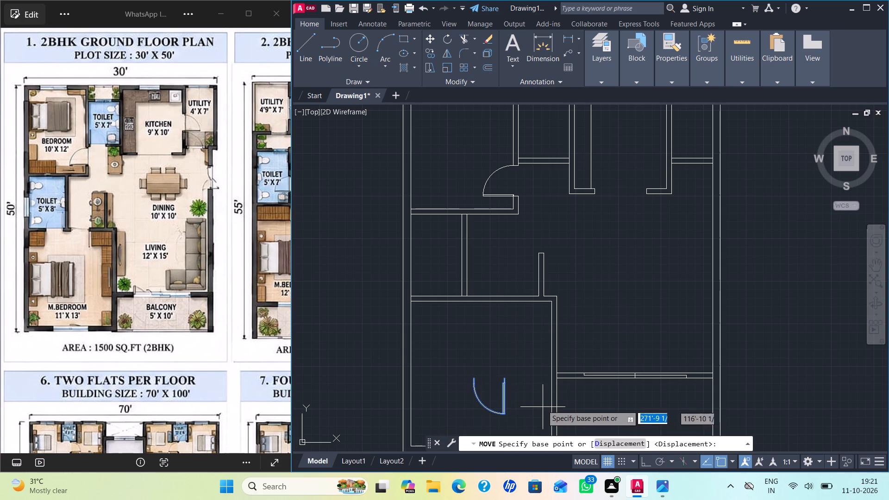
click(507, 379)
scroll(526, 300, up, 2)
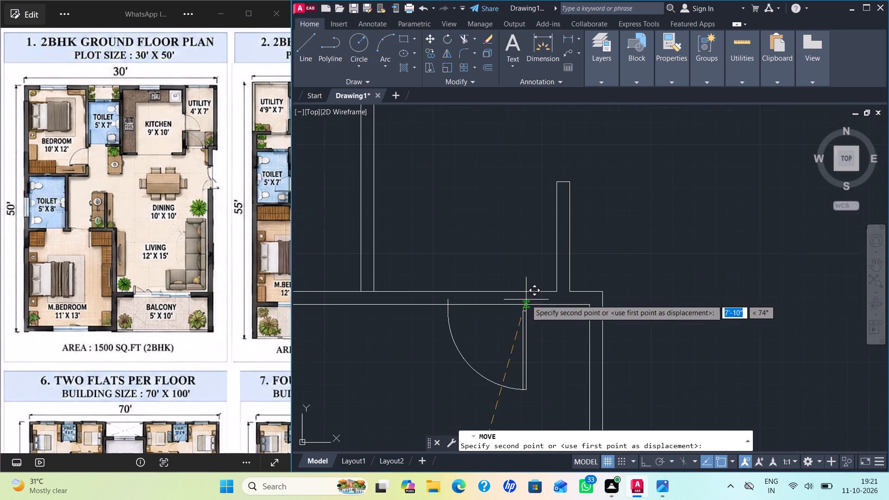
click(529, 292)
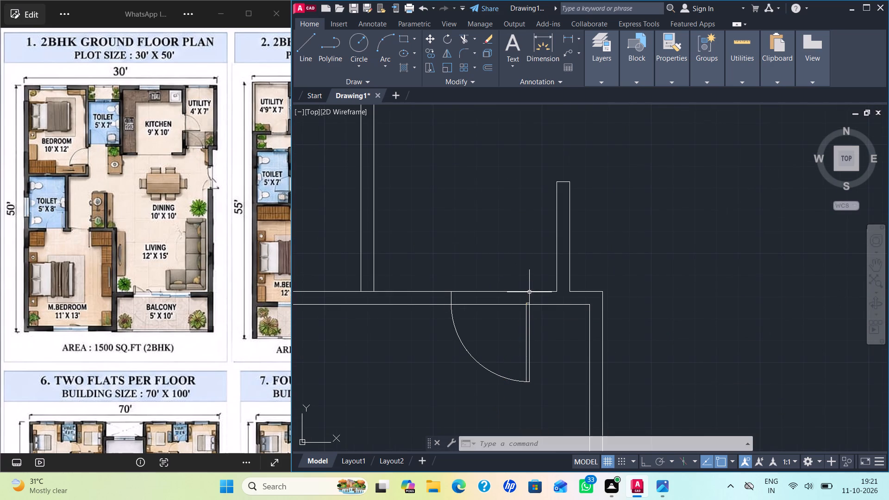
Trim both lines of the master bedroom's top wall between the door's jambs to open the doorway.
key(Escape)
text(TR)
key(Return)
drag(495, 320, 492, 229)
click(492, 219)
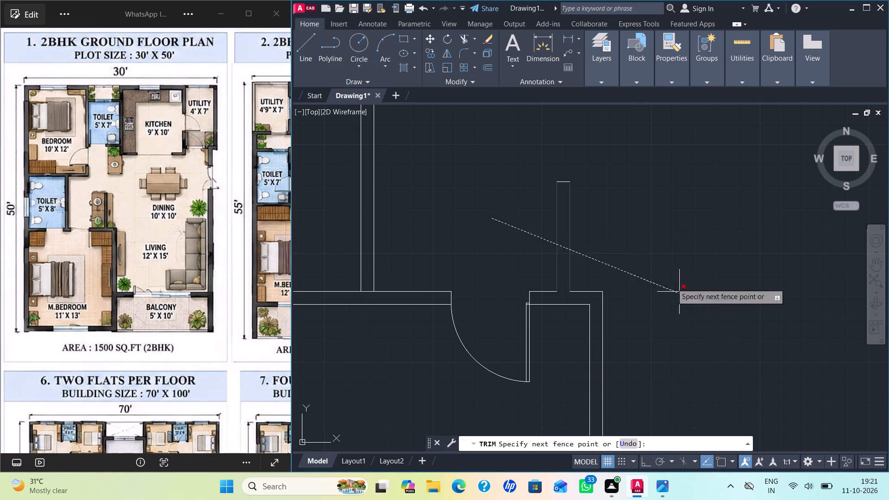
click(504, 208)
scroll(683, 306, down, 3)
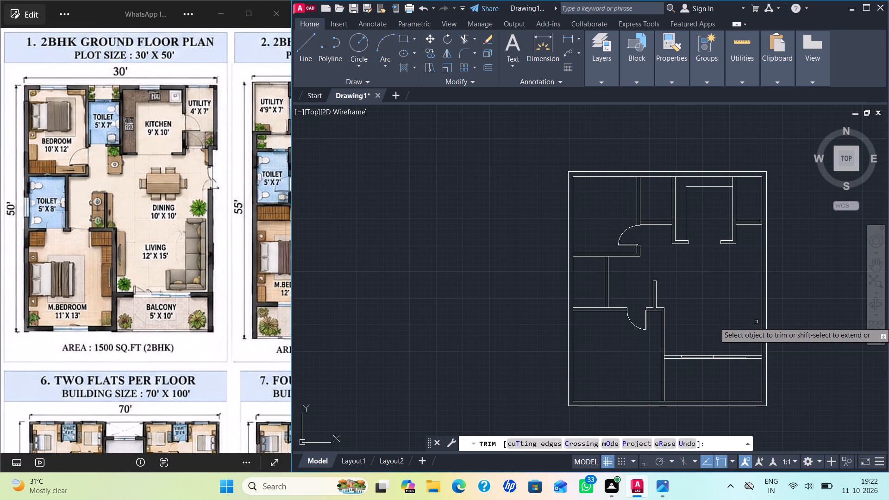
middle_drag(739, 298, 676, 317)
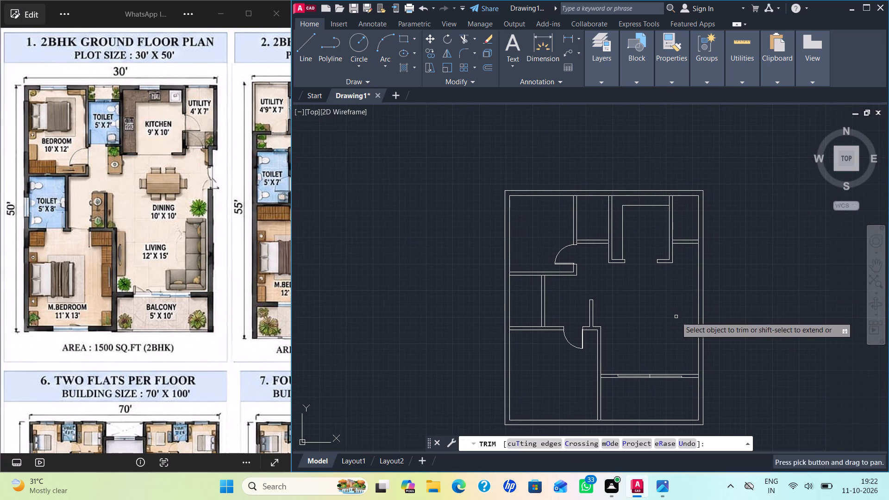
key(Escape)
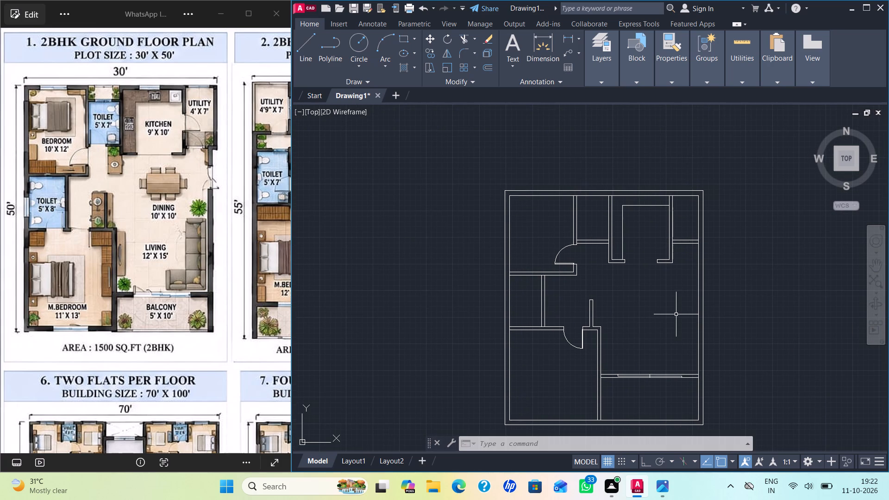
Copy the upper-left bedroom's door by its hinge corner to the empty area right of the plan.
click(567, 247)
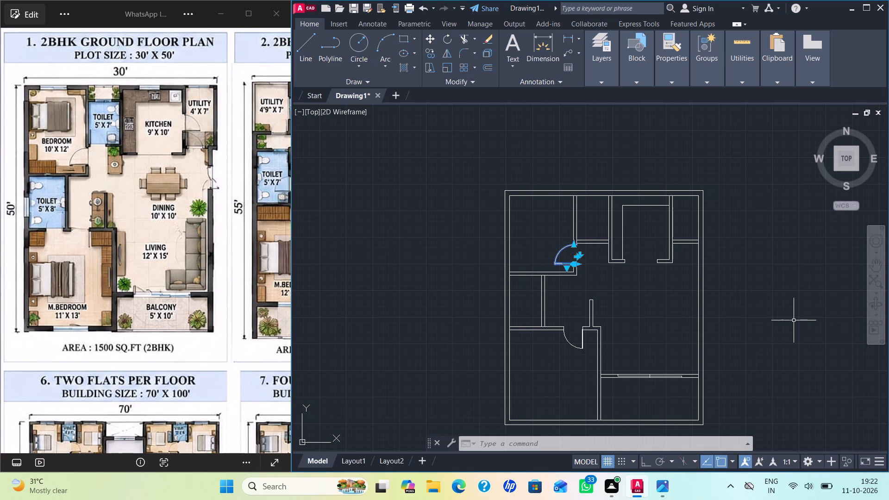
text(CO)
key(Return)
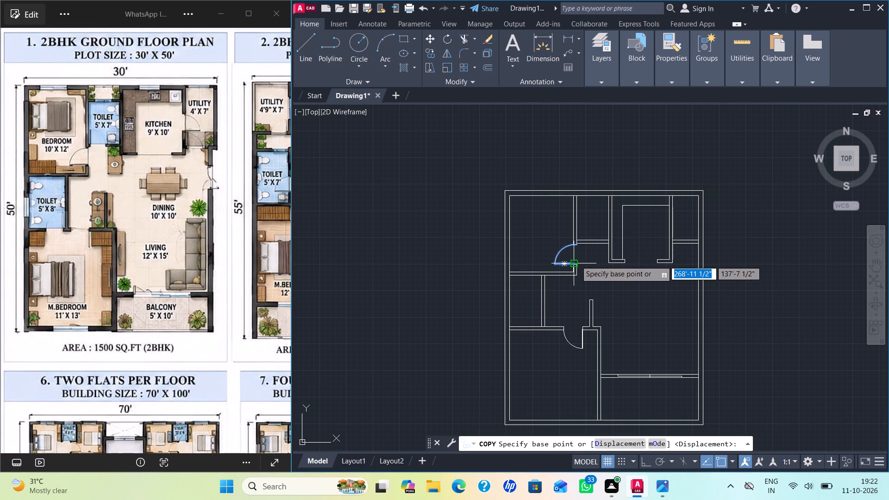
click(576, 261)
click(781, 310)
key(Escape)
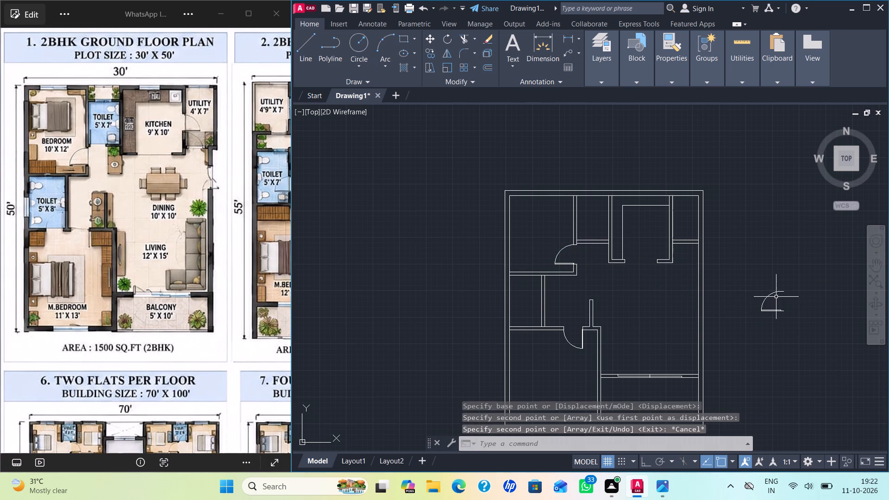
Scale the copied door about its hinge corner by reference, using its opening width, to a new length of 2'6".
click(775, 293)
text(SC)
key(Return)
scroll(792, 321, up, 3)
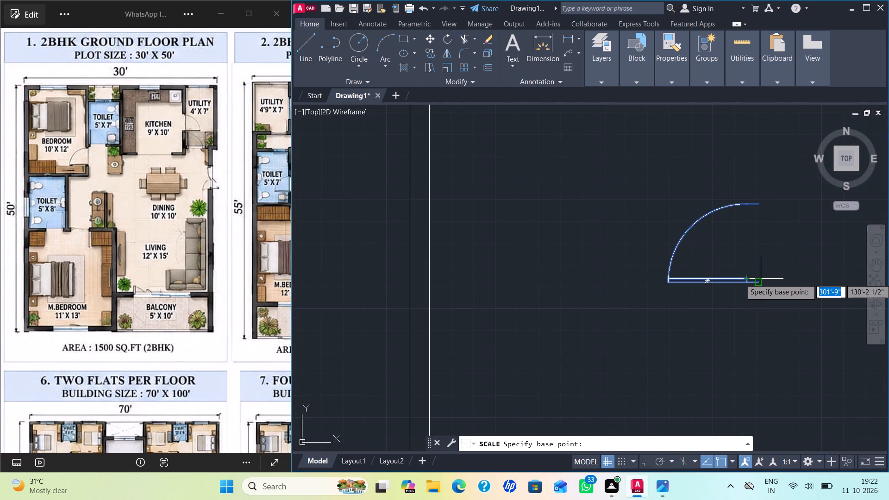
click(758, 283)
key(r)
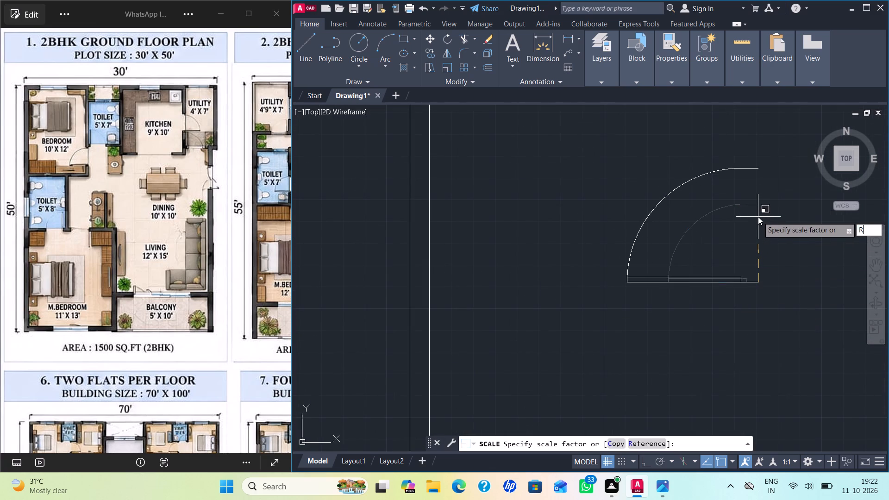
key(Return)
click(759, 283)
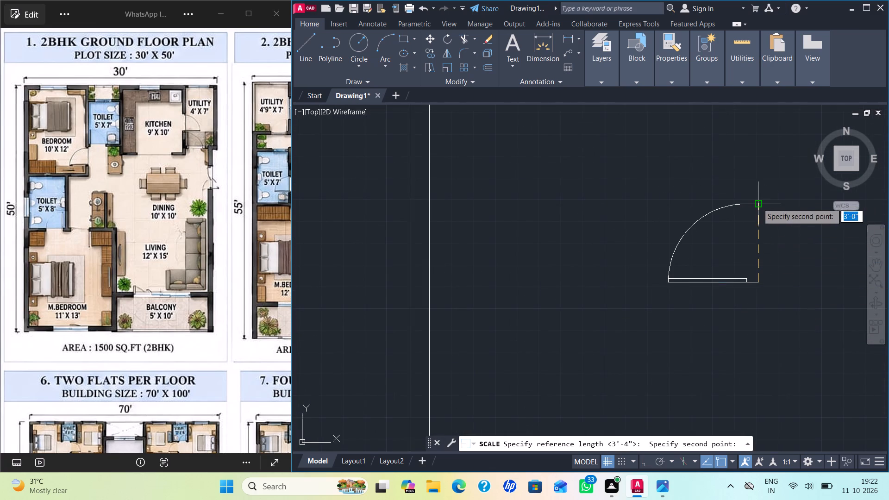
click(758, 205)
key(2)
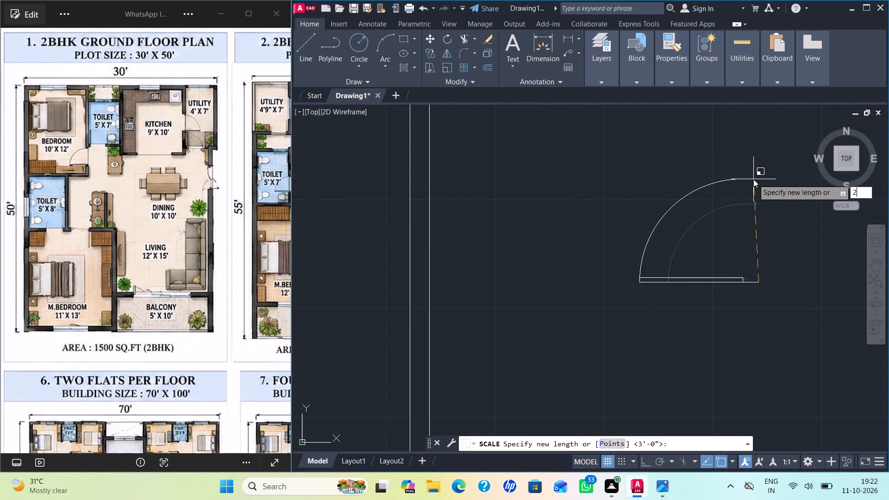
key(apostrophe)
text(6")
key(Return)
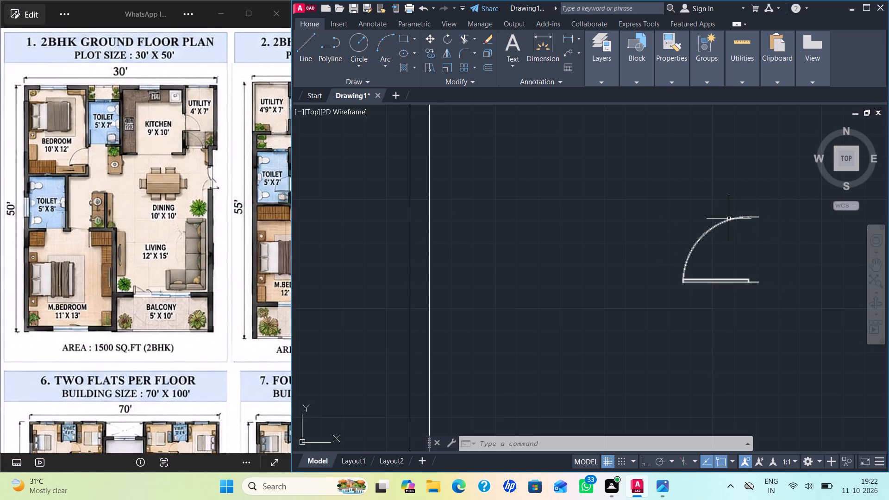
Move the scaled door by its hinge corner onto the utility-side line of the wall between the kitchen and utility.
click(728, 218)
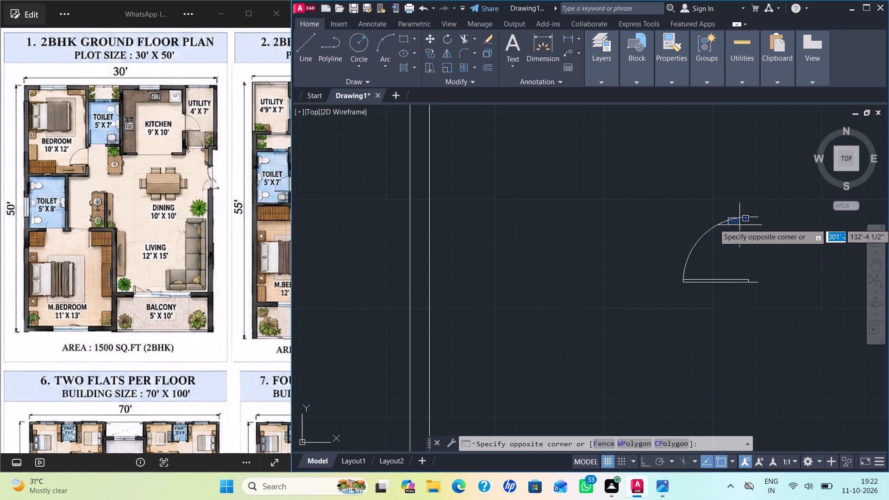
click(721, 211)
click(731, 220)
key(m)
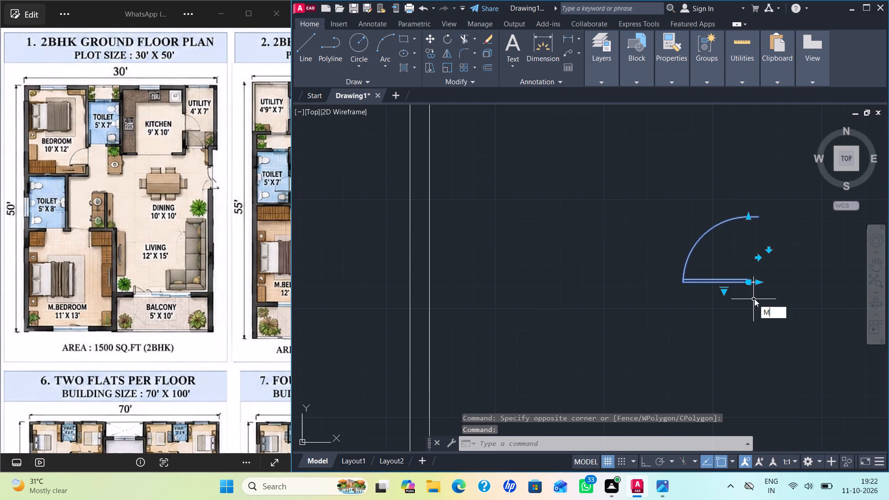
key(Return)
click(759, 284)
scroll(624, 288, down, 1)
middle_drag(650, 304, 760, 338)
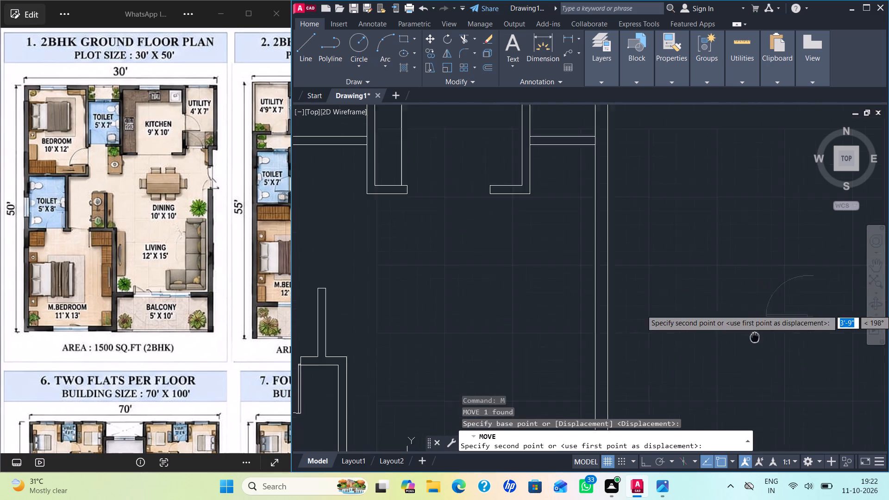
middle_drag(760, 338, 888, 410)
middle_drag(693, 202, 639, 310)
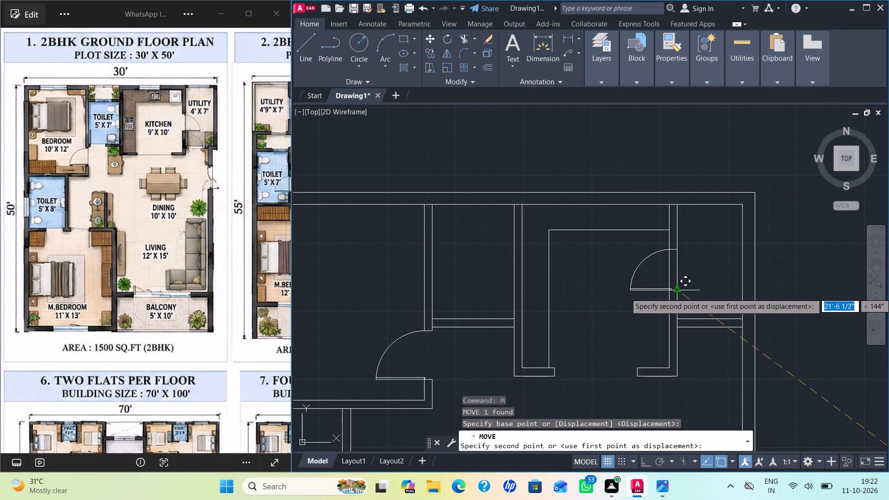
click(675, 293)
key(Escape)
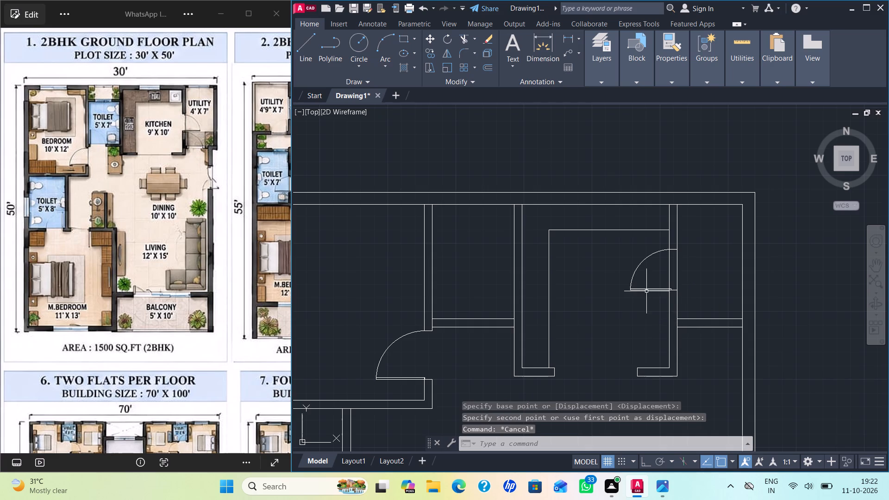
Flip the kitchen-utility door horizontally so it swings into the utility.
click(648, 289)
click(677, 274)
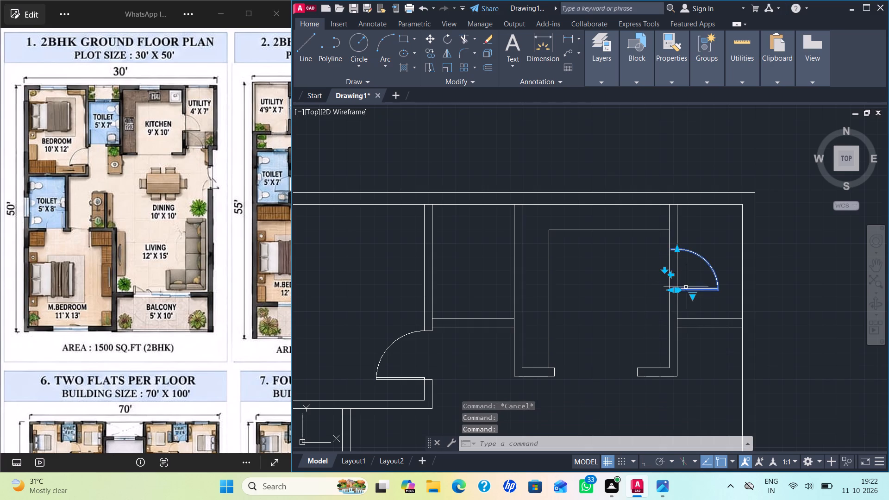
key(Escape)
Move the flipped door by its hinge corner onto the kitchen-side line of the wall between the kitchen and utility.
click(688, 288)
key(m)
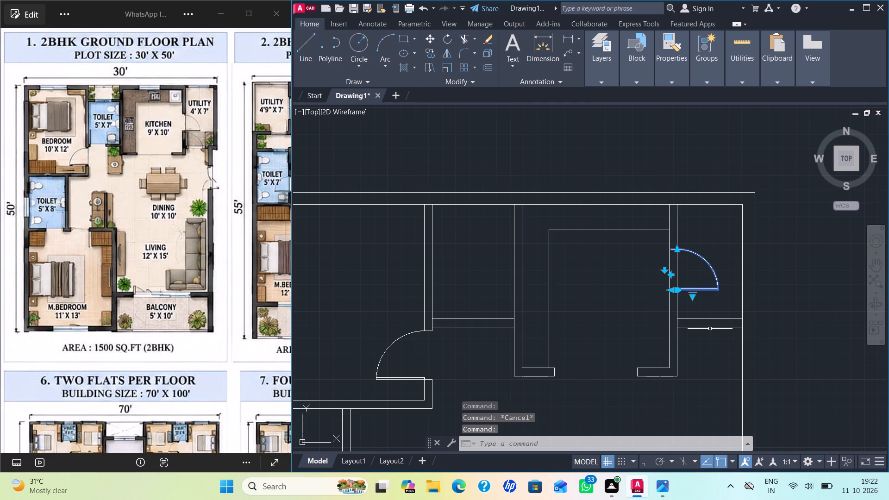
key(Return)
scroll(686, 307, up, 2)
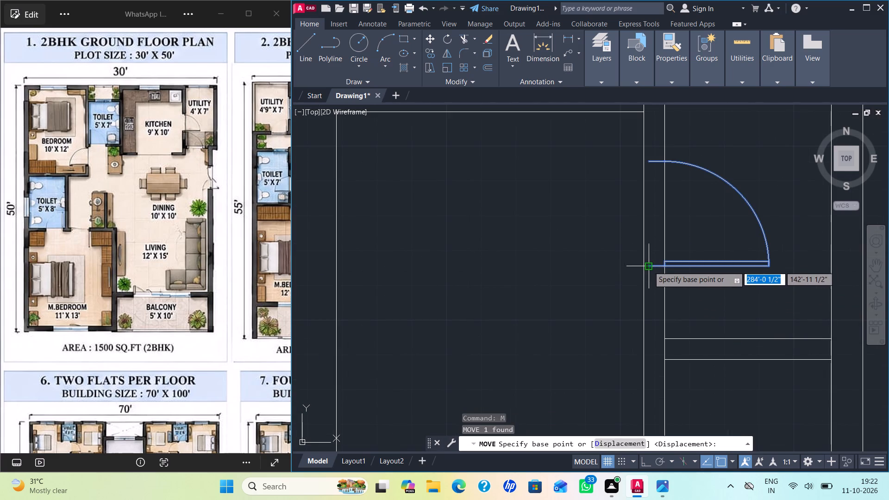
click(649, 266)
click(644, 268)
scroll(689, 305, down, 3)
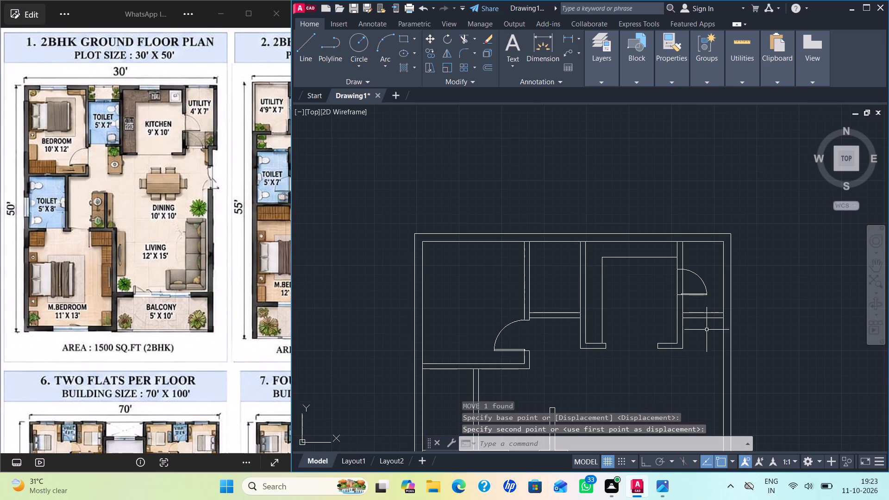
key(Escape)
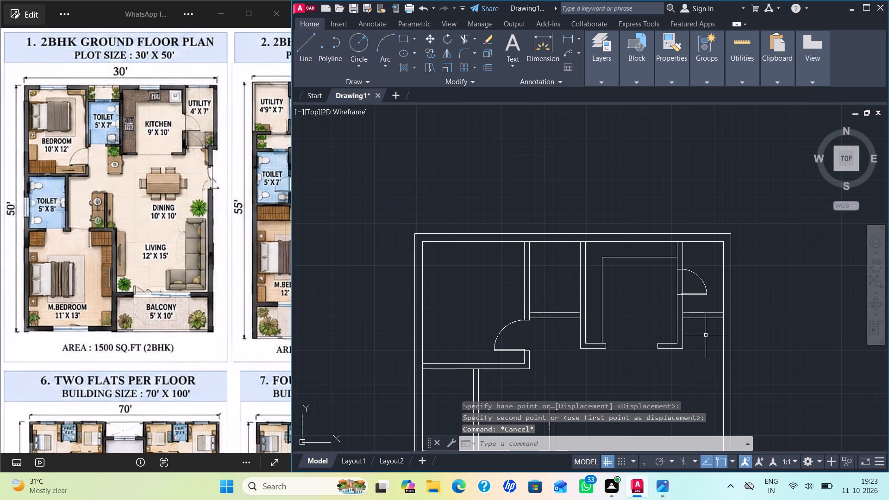
Copy the utility door by its hinge corner into the open dining area below the kitchen.
click(700, 279)
key(c)
key(o)
key(Return)
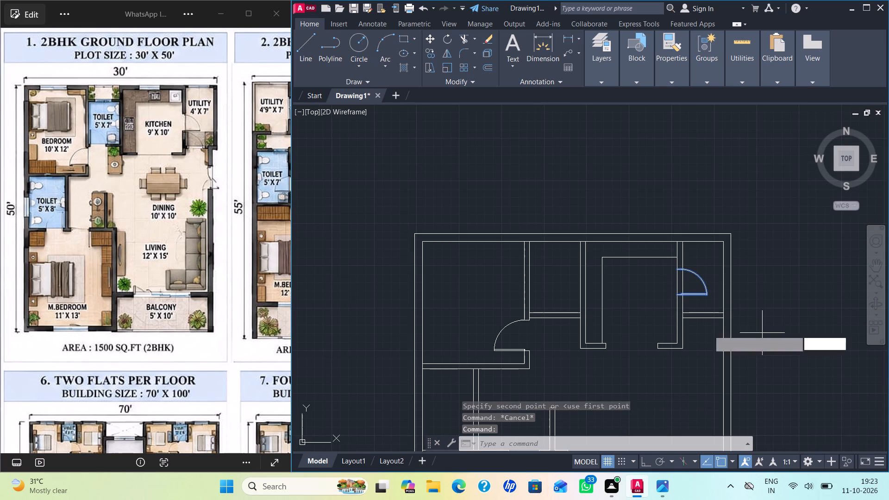
click(677, 295)
middle_drag(604, 377, 600, 297)
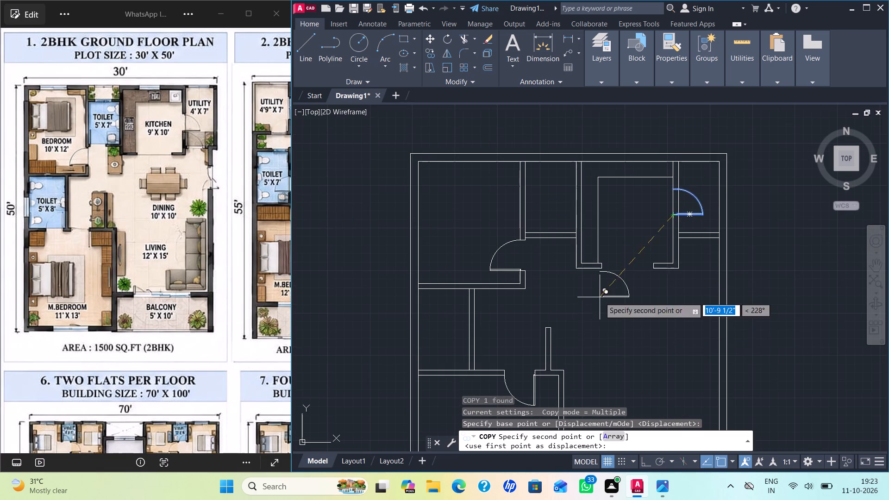
click(605, 336)
key(Escape)
Rotate the door copy in the dining area 90 degrees counterclockwise about its hinge corner so the leaf points up.
click(619, 312)
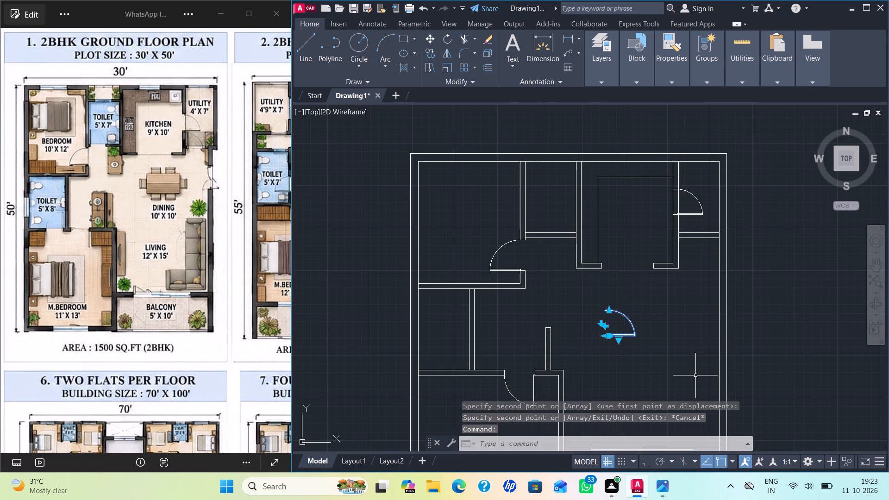
key(r)
key(o)
key(Return)
click(605, 336)
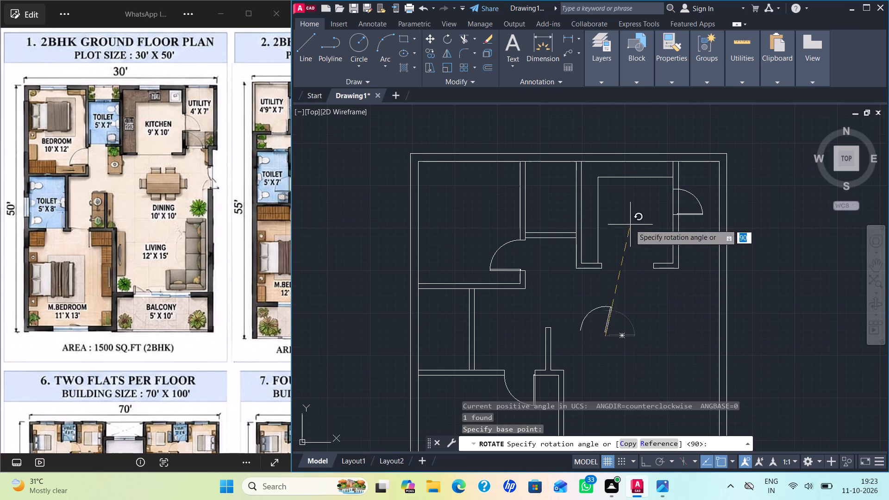
click(603, 162)
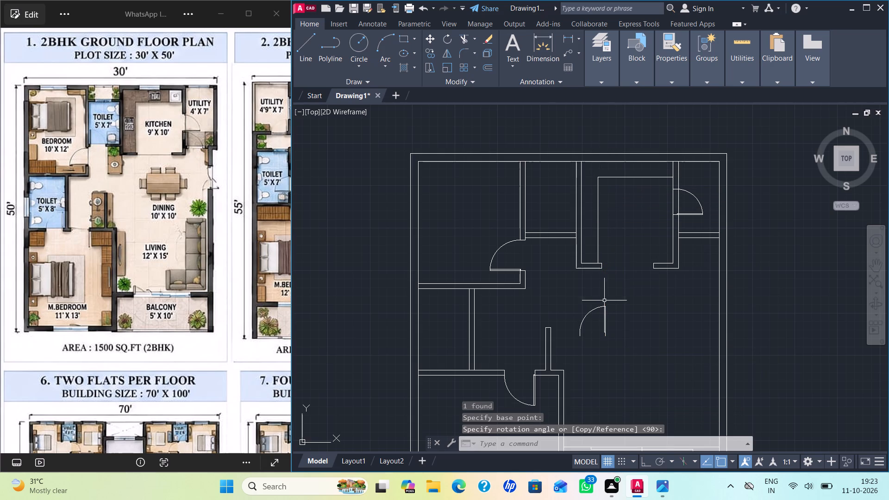
Move the rotated door by its lower corner onto the lower line of the 5' x 7' toilet's bottom wall.
click(602, 307)
key(m)
key(Return)
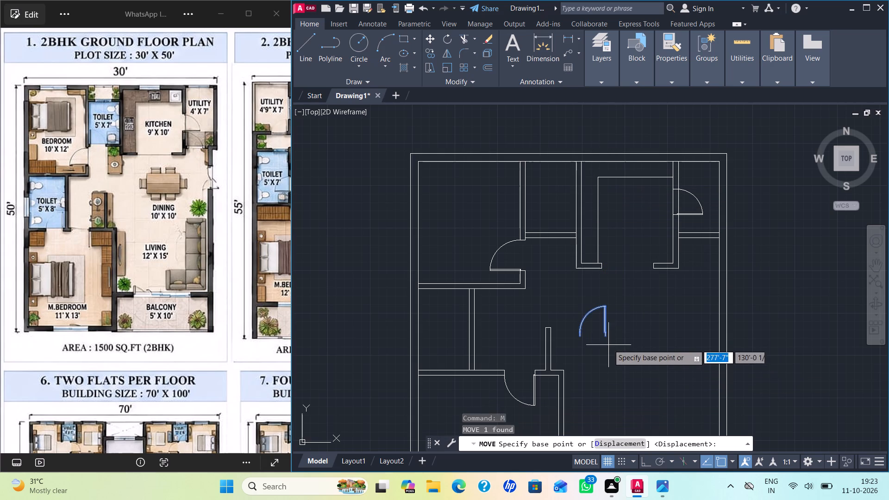
click(606, 334)
scroll(549, 235, up, 3)
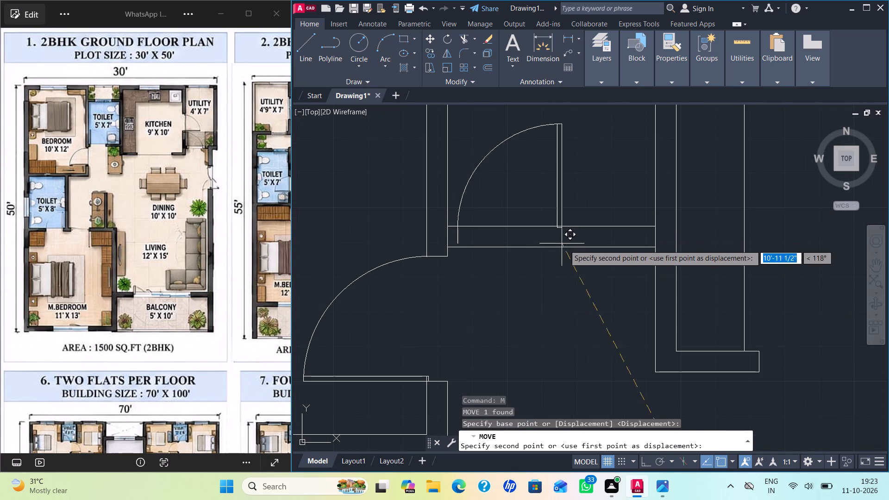
click(563, 247)
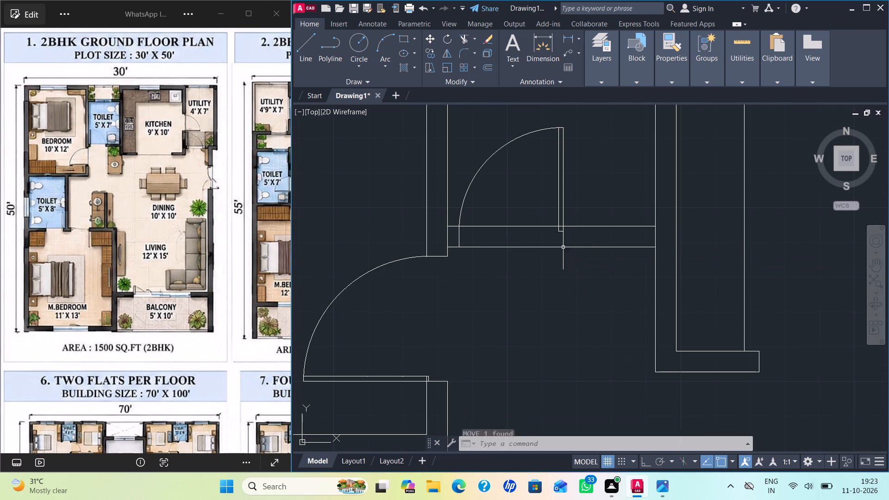
Flip the 5' x 7' toilet door horizontally so its leaf hinges on the bedroom side of the opening.
click(561, 202)
click(565, 198)
click(563, 194)
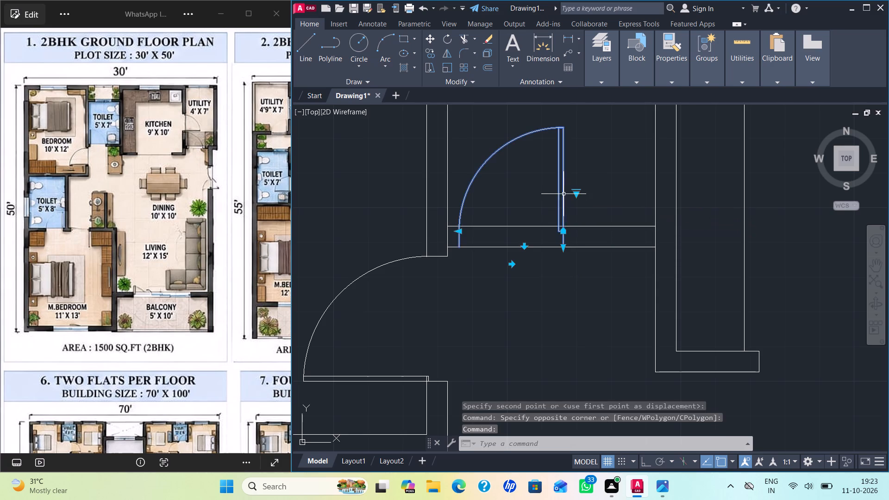
click(511, 262)
key(Escape)
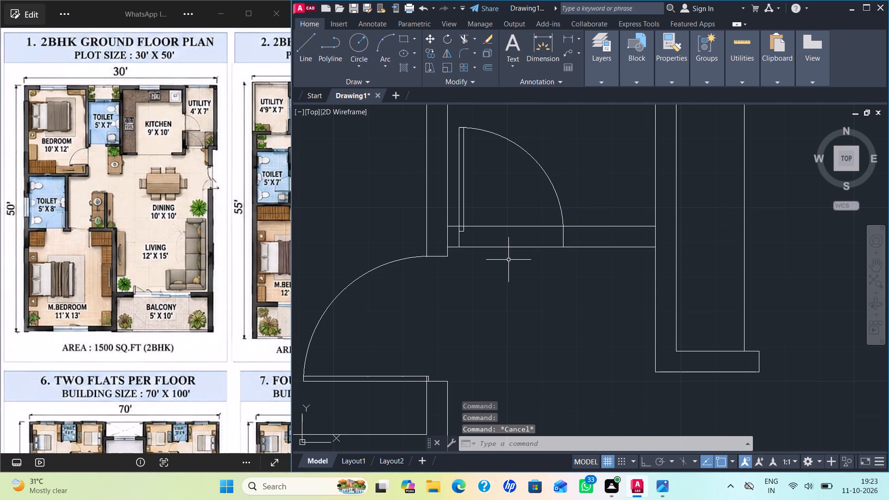
Trim both wall lines across the 5' x 7' toilet's door opening.
text(TR)
key(Return)
drag(523, 275, 519, 201)
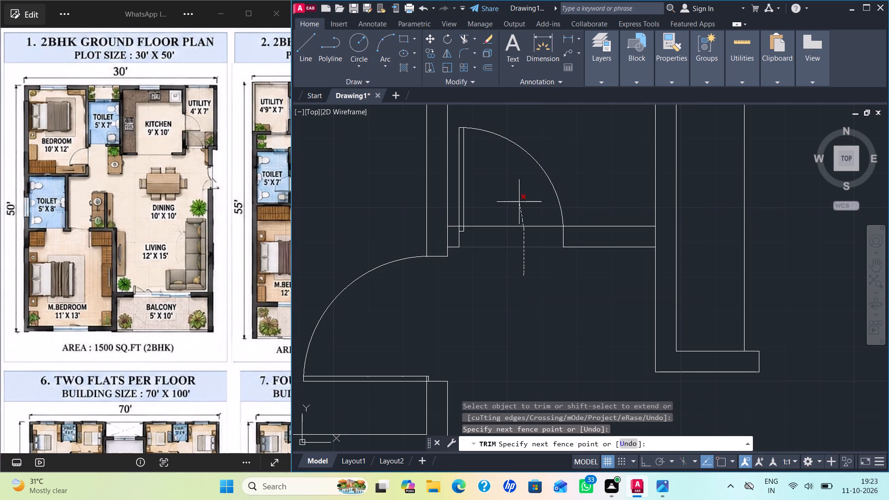
drag(519, 201, 516, 183)
Trim the wall lines across the door opening between the kitchen and utility.
scroll(516, 321, down, 2)
drag(726, 235, 745, 233)
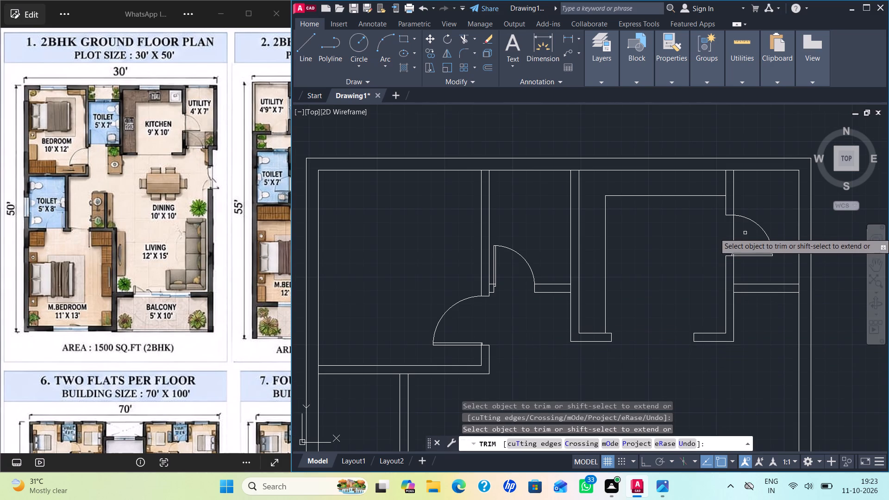
drag(745, 233, 745, 232)
drag(738, 230, 662, 234)
scroll(632, 285, down, 2)
middle_drag(658, 337, 658, 333)
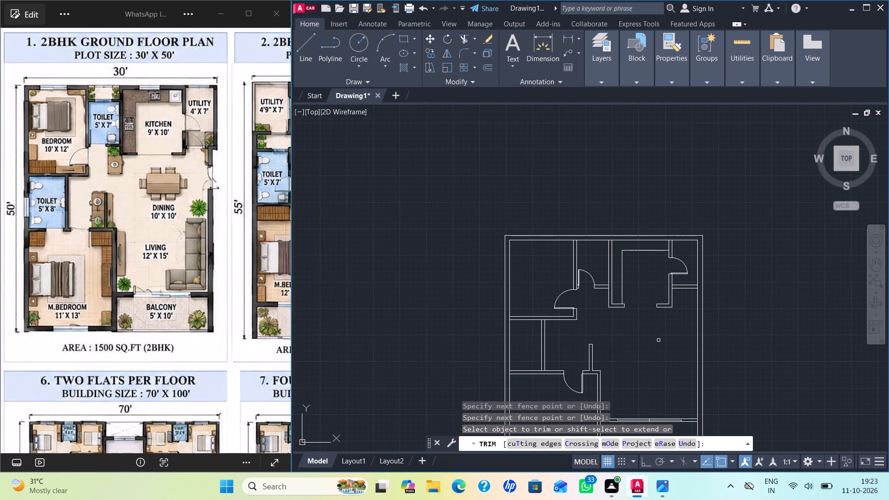
middle_drag(658, 333, 651, 250)
middle_click(651, 250)
key(Escape)
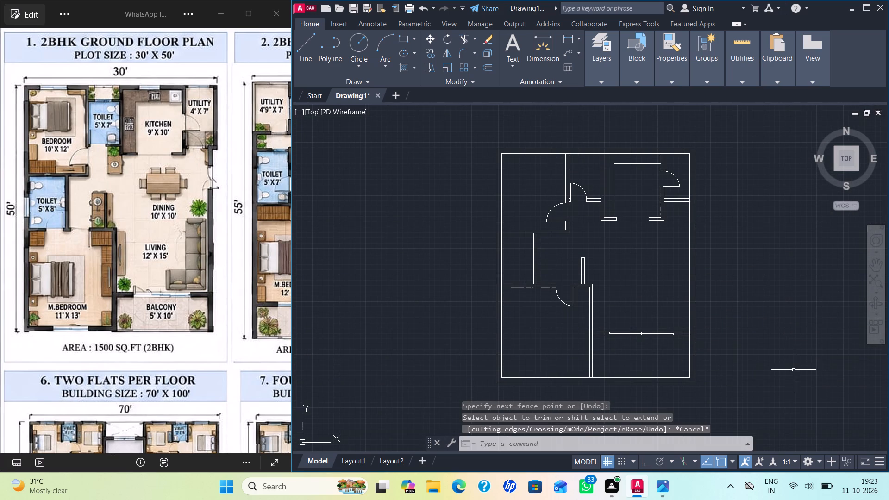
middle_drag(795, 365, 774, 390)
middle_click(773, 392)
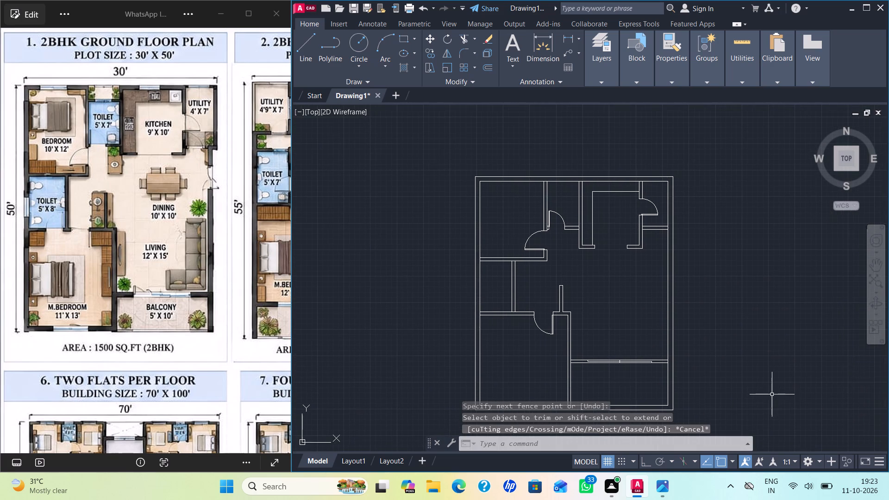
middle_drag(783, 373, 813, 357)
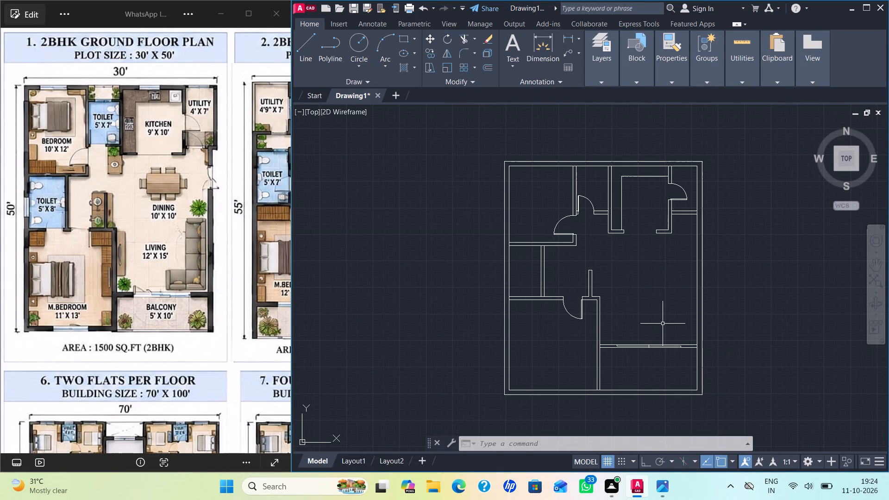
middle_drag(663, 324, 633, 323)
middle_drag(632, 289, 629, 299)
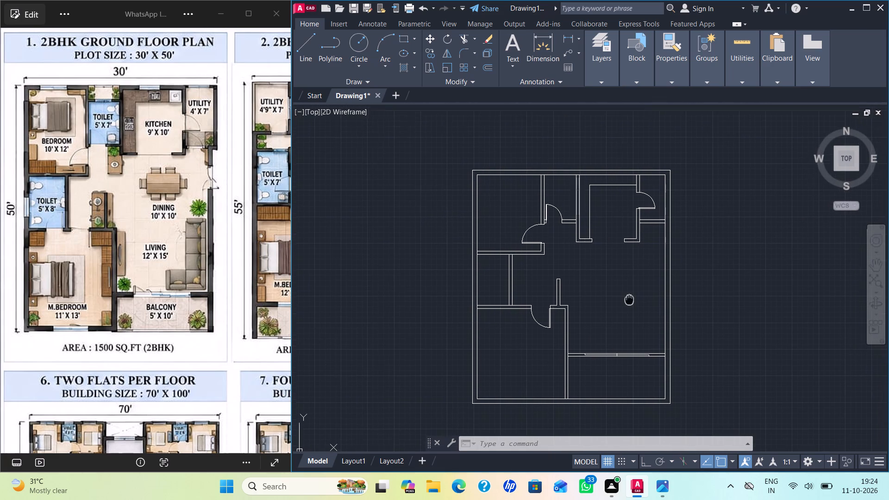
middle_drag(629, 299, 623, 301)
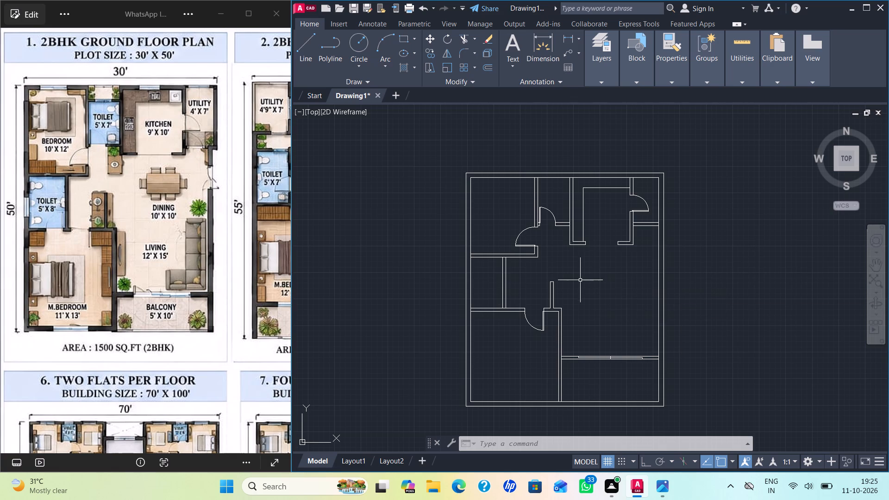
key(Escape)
Draw a window rectangle about 4'-6" by 2 1/2" within the thickness of the upper bedroom's top exterior wall.
scroll(501, 168, up, 1)
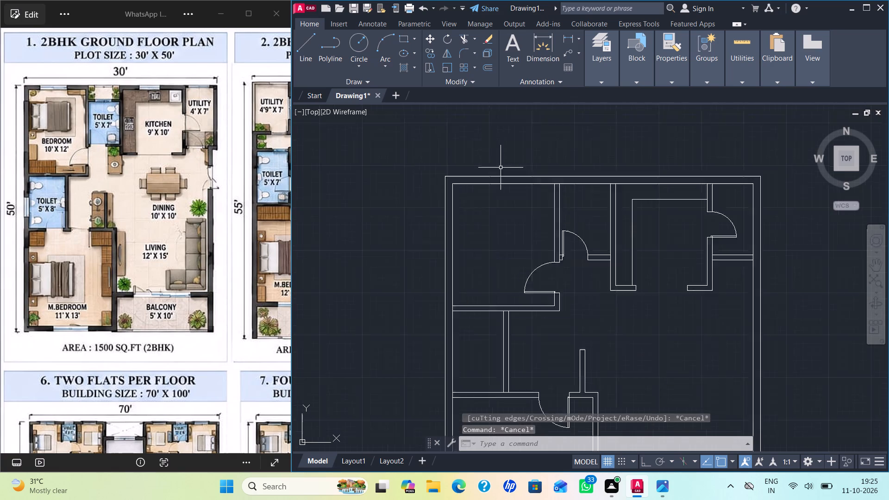
scroll(501, 168, up, 2)
text(RE)
key(c)
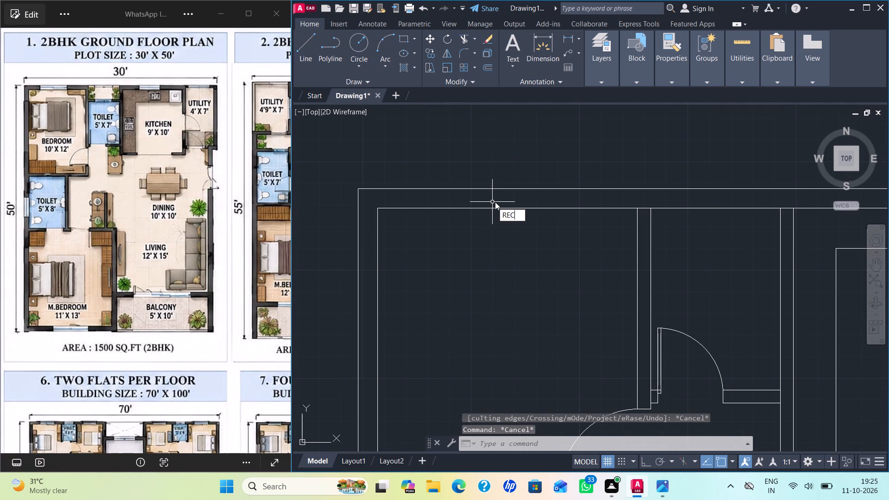
key(Return)
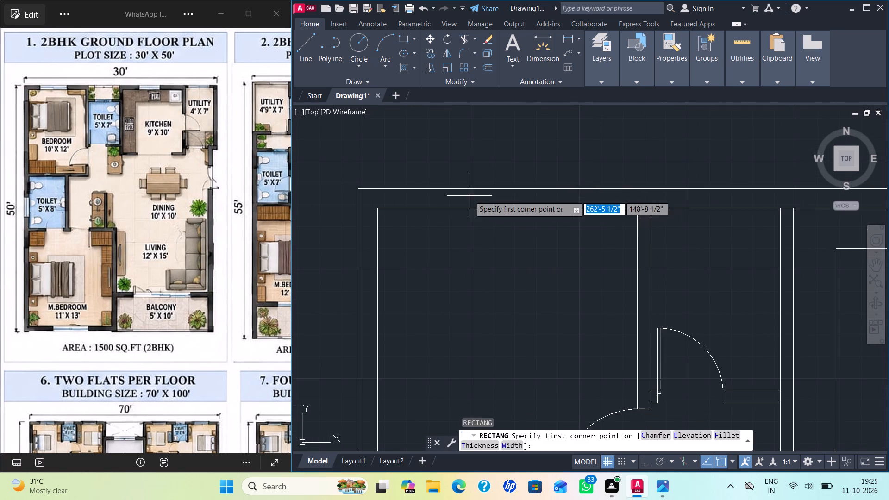
scroll(470, 196, up, 3)
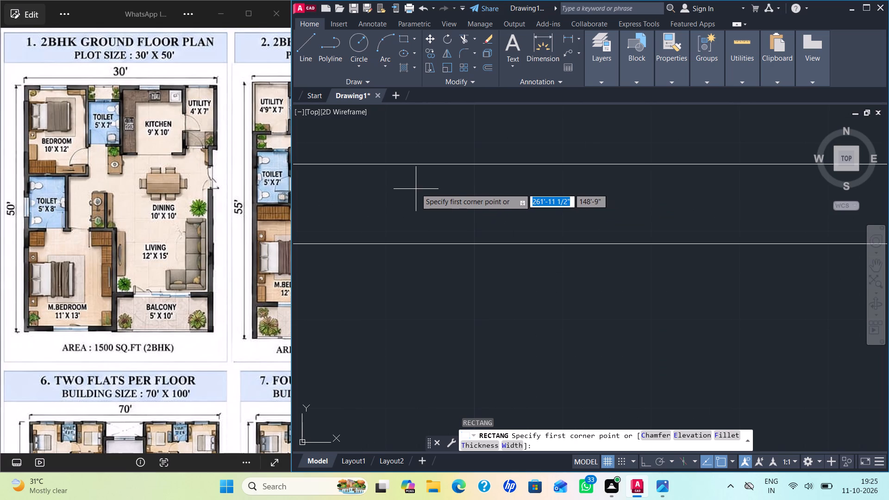
click(416, 187)
scroll(750, 209, down, 1)
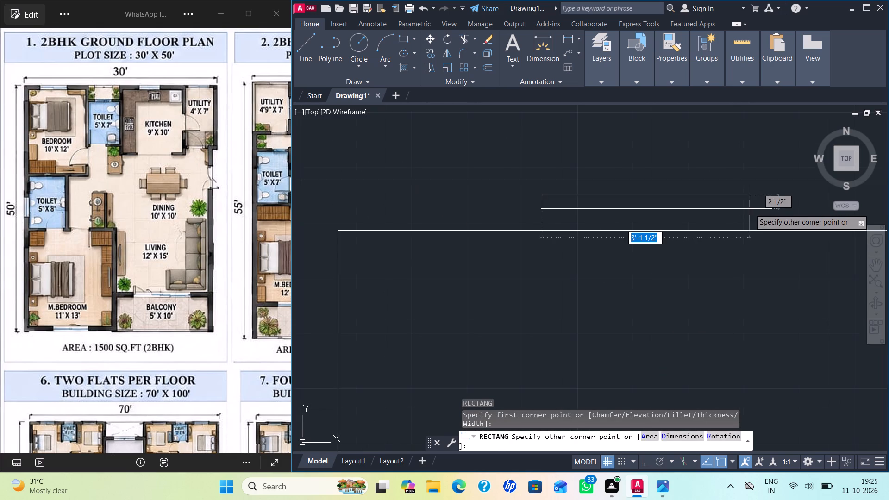
middle_drag(745, 209, 580, 210)
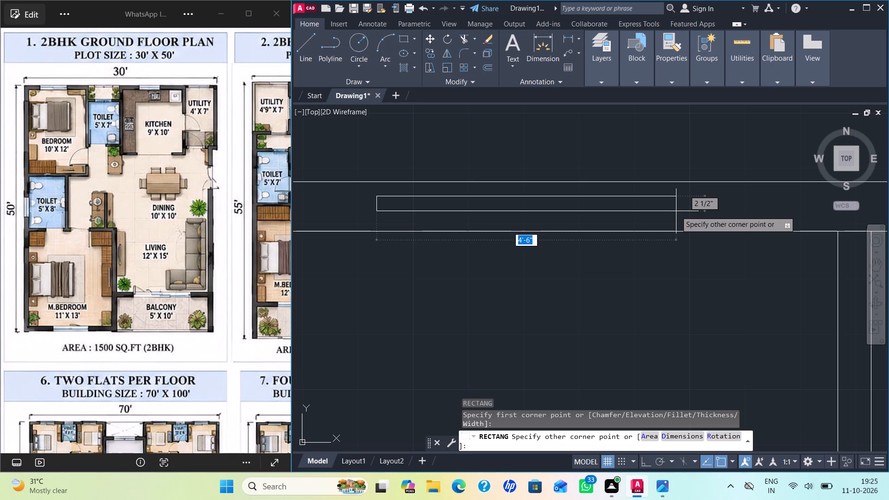
click(676, 211)
Draw vertical jamb lines from the window rectangle's two right corners to the outer and inner wall lines.
scroll(699, 201, up, 2)
scroll(630, 196, up, 2)
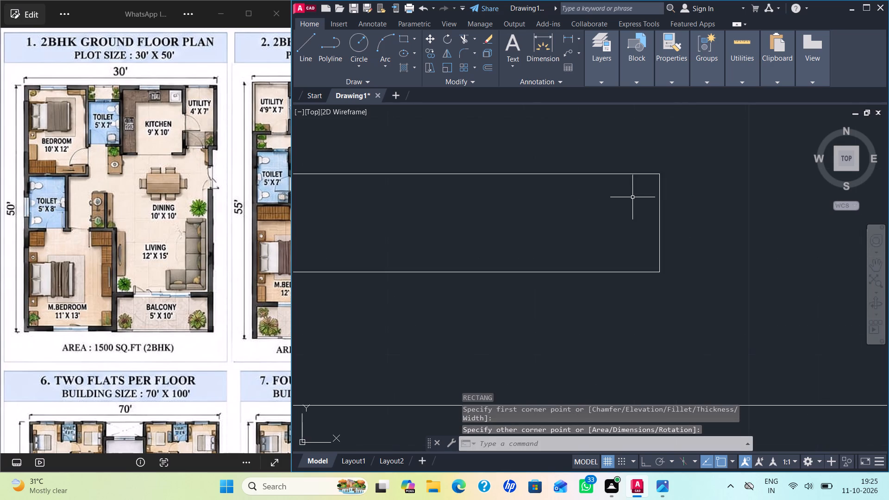
scroll(693, 210, down, 2)
key(l)
key(Return)
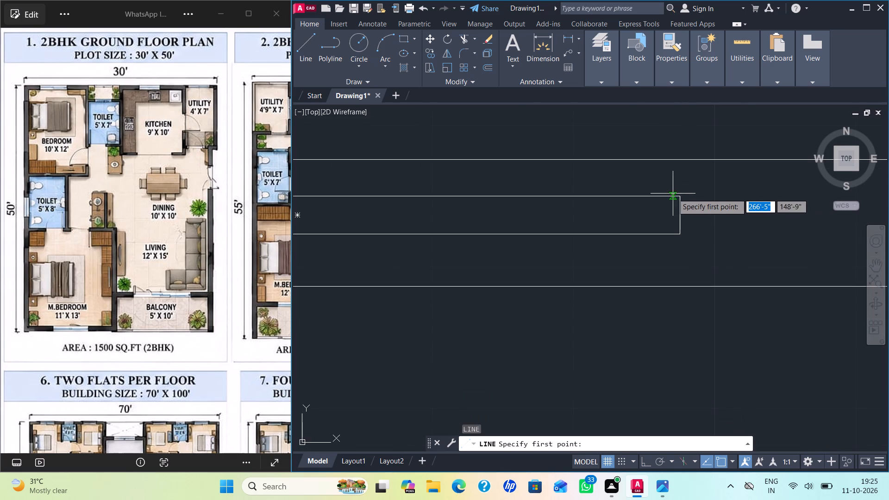
click(683, 196)
click(679, 160)
key(space)
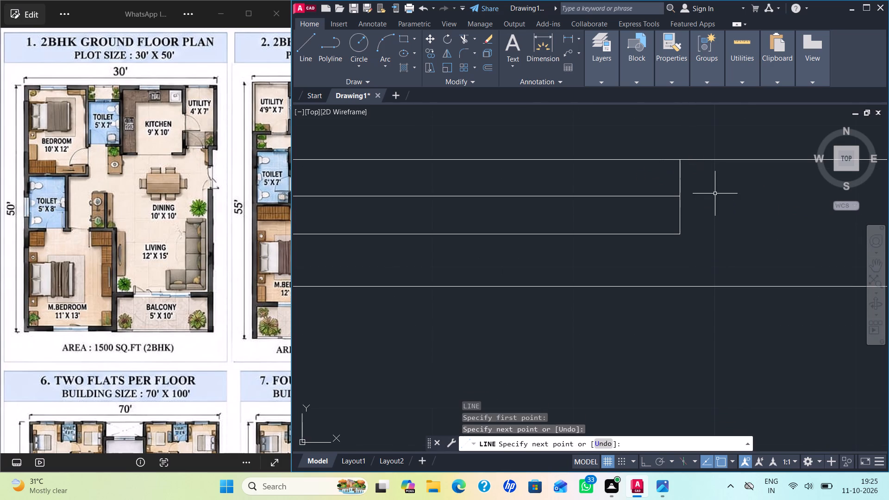
key(space)
click(683, 234)
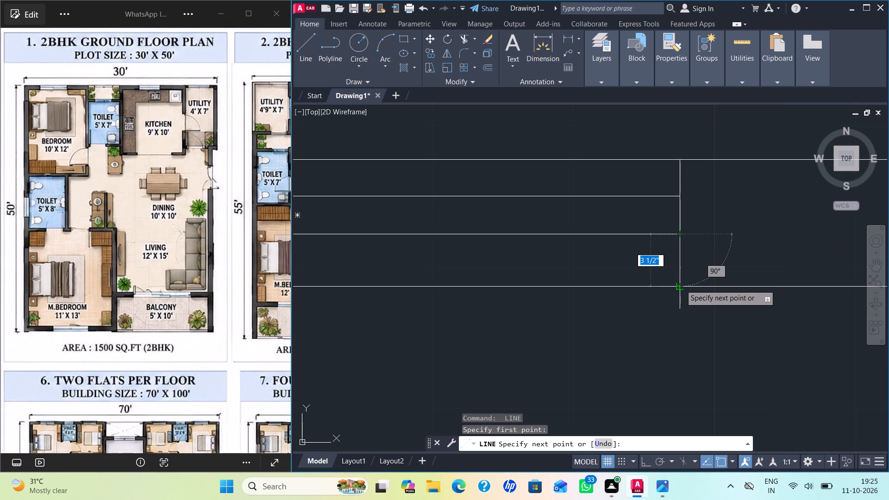
click(677, 286)
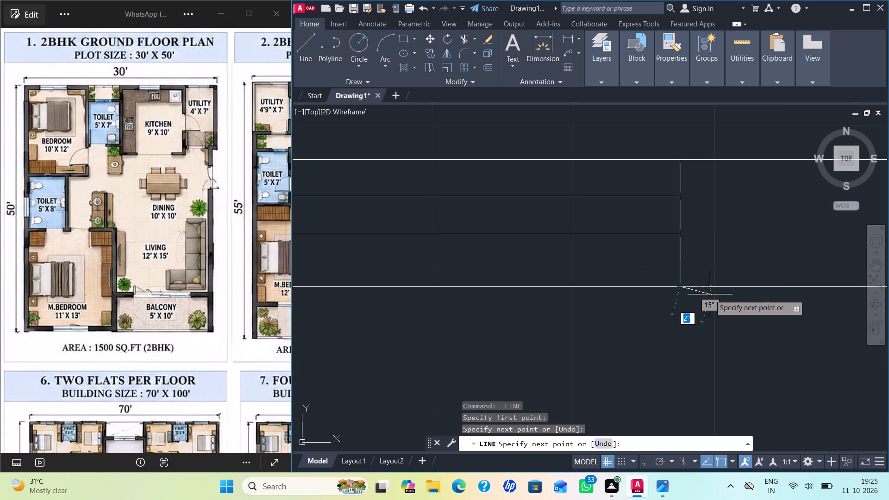
key(space)
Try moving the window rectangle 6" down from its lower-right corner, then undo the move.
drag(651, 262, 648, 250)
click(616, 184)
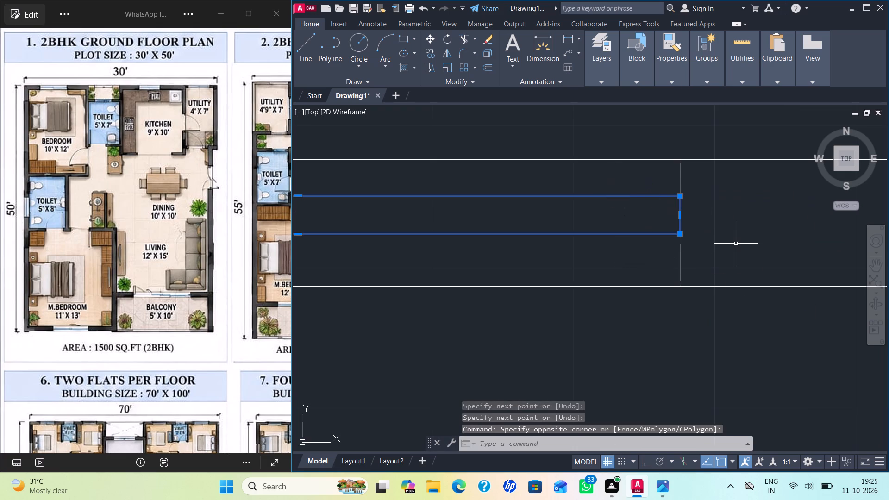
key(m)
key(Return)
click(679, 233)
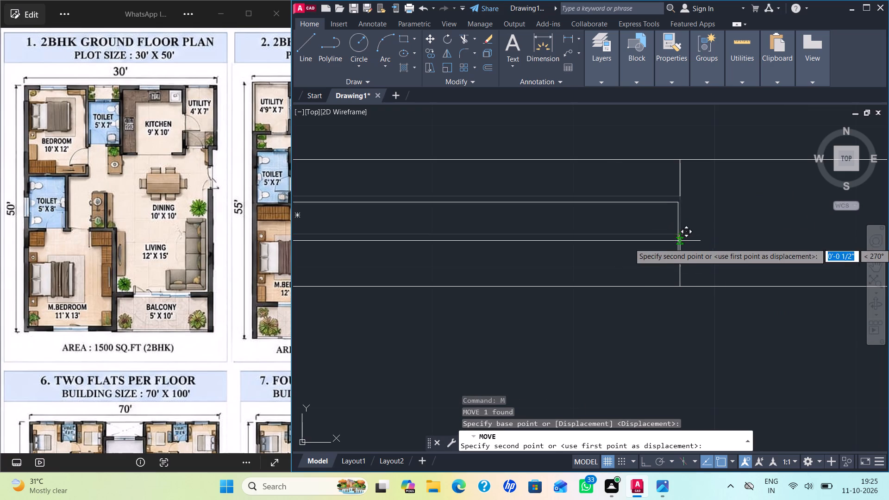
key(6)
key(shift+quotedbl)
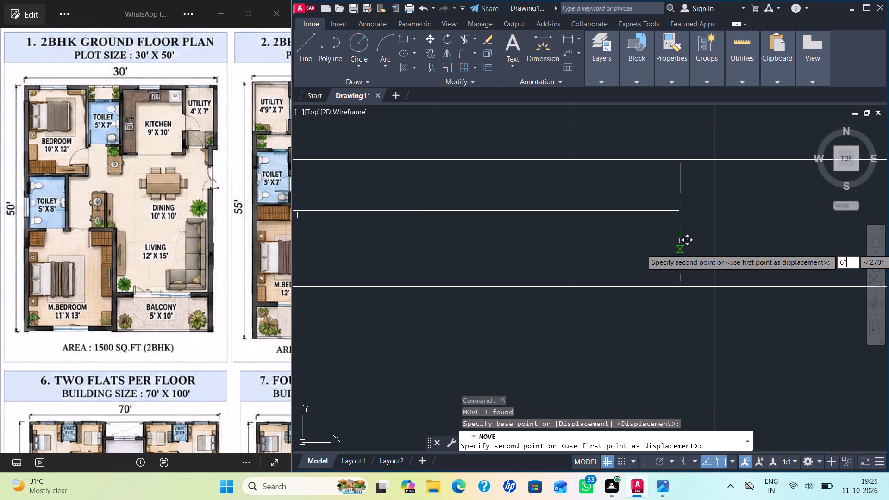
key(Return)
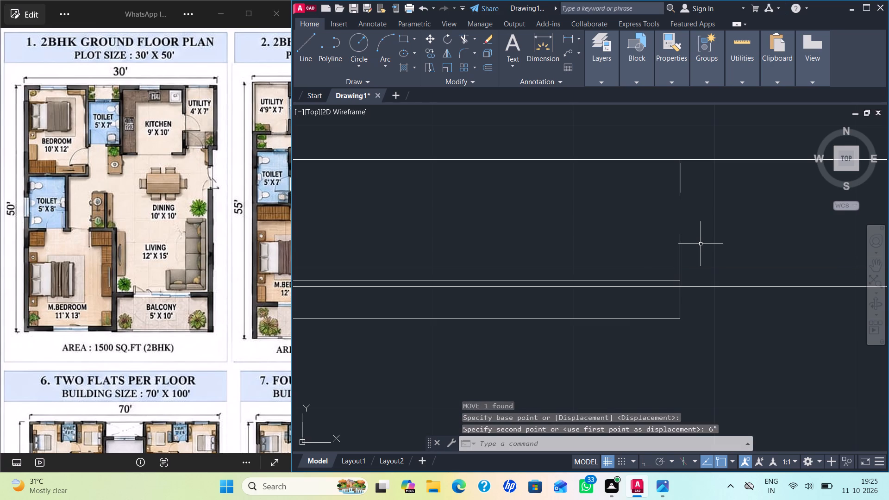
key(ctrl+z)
Move the window rectangle slightly down along the jamb so it sits nearer the middle of the wall thickness.
drag(652, 246, 646, 230)
click(614, 179)
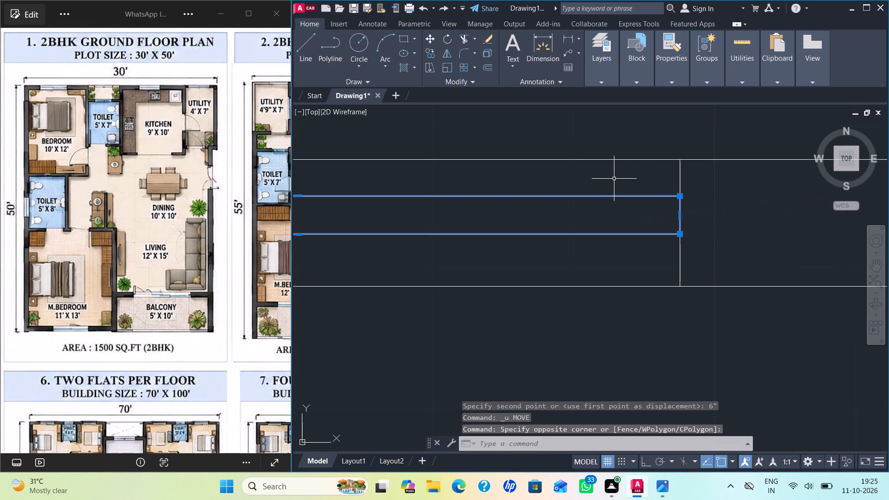
key(m)
key(Return)
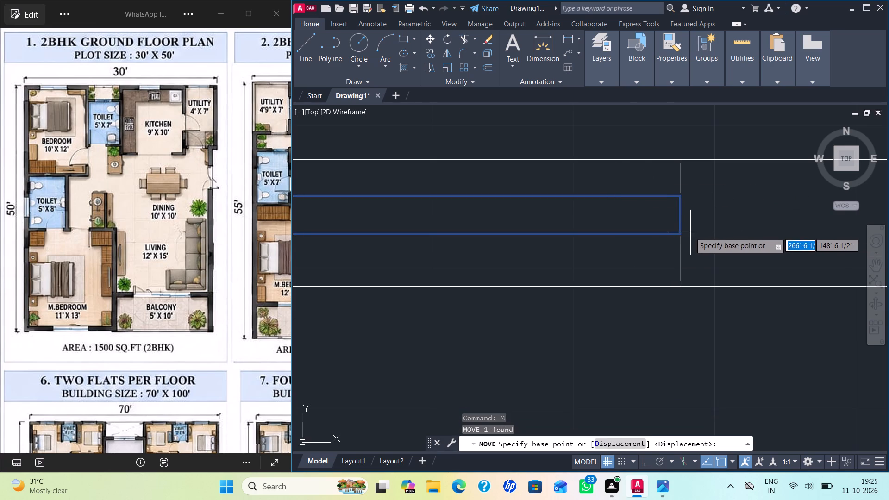
click(680, 235)
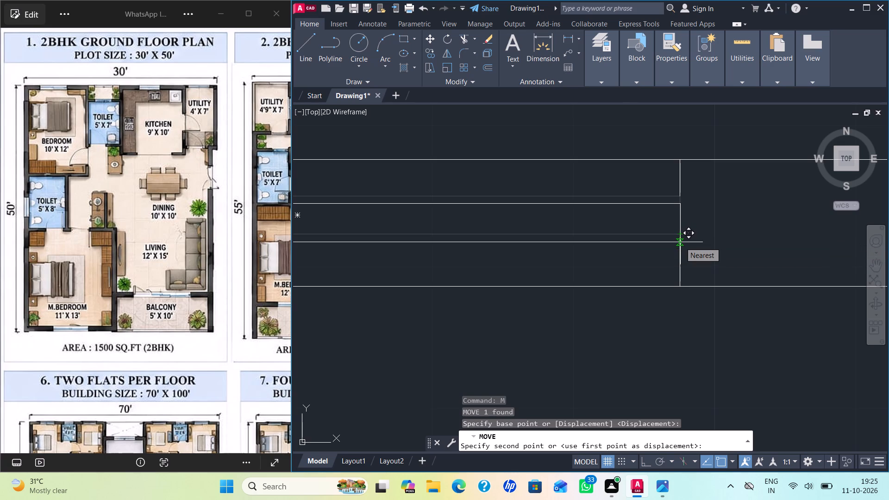
click(681, 240)
Draw a short line closing the gap between the upper right jamb line and the window rectangle's upper-right corner.
scroll(688, 213, up, 3)
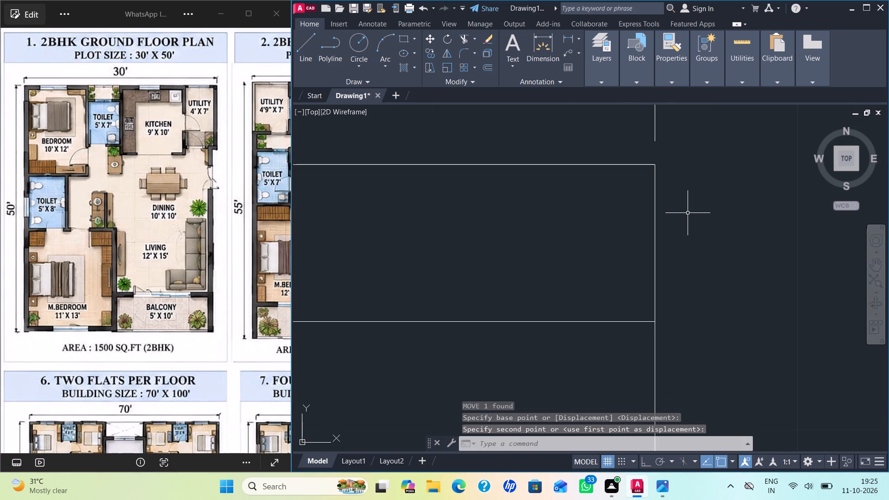
key(l)
key(Return)
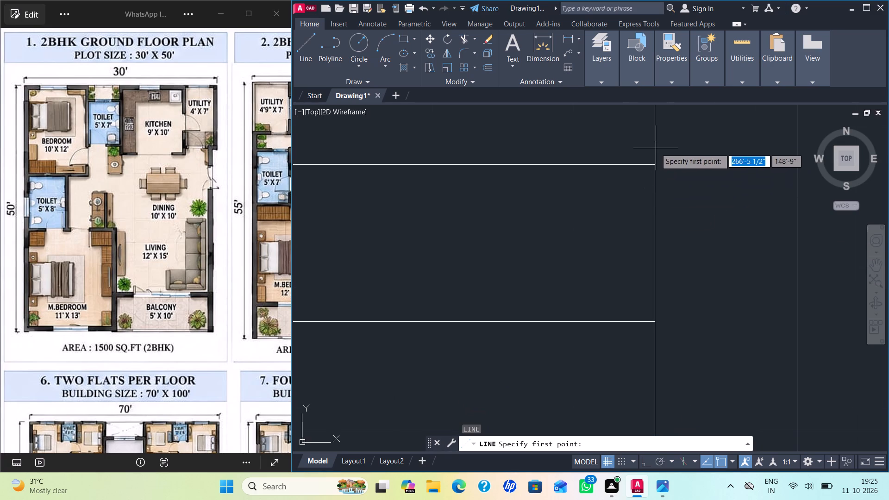
click(655, 141)
click(654, 168)
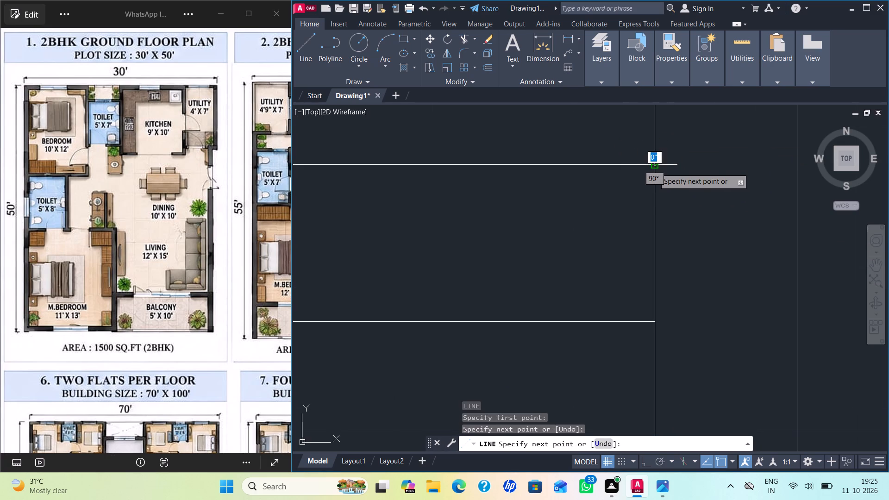
key(Escape)
scroll(686, 191, down, 3)
middle_drag(629, 220, 729, 221)
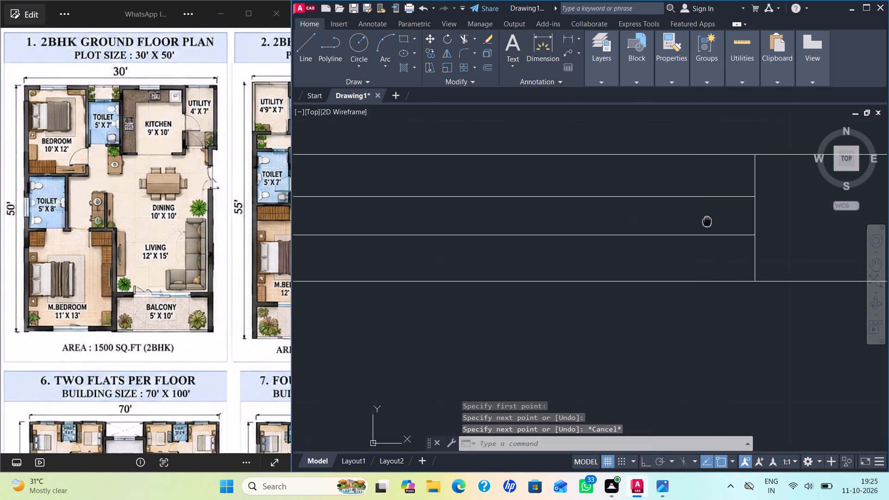
Draw vertical jamb lines from the bedroom window rectangle's two left corners to the outer and inner wall lines.
middle_drag(729, 221, 750, 221)
middle_drag(571, 193, 658, 202)
middle_drag(576, 201, 759, 214)
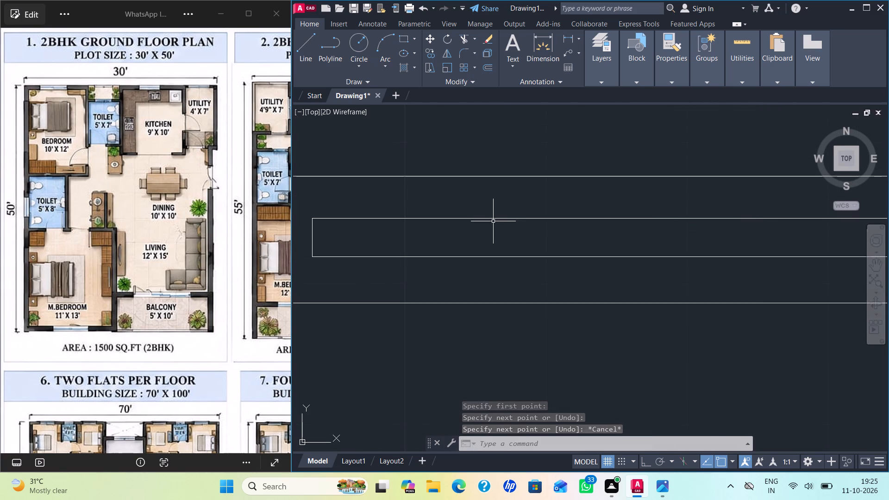
middle_drag(508, 225, 635, 224)
scroll(511, 209, down, 1)
key(l)
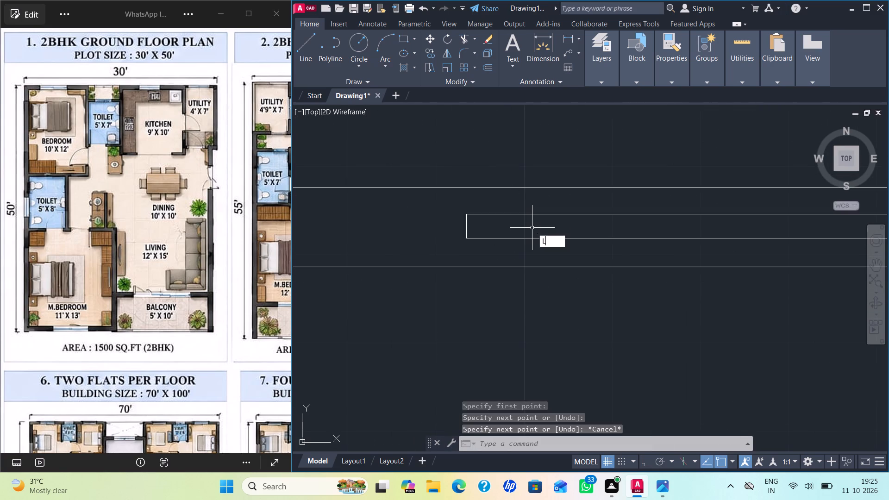
key(Return)
click(468, 214)
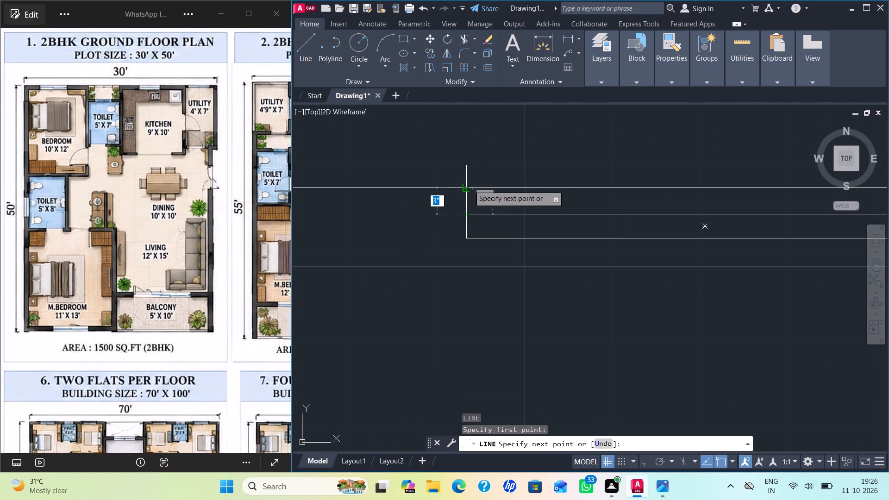
click(469, 185)
key(space)
key(space)
click(468, 238)
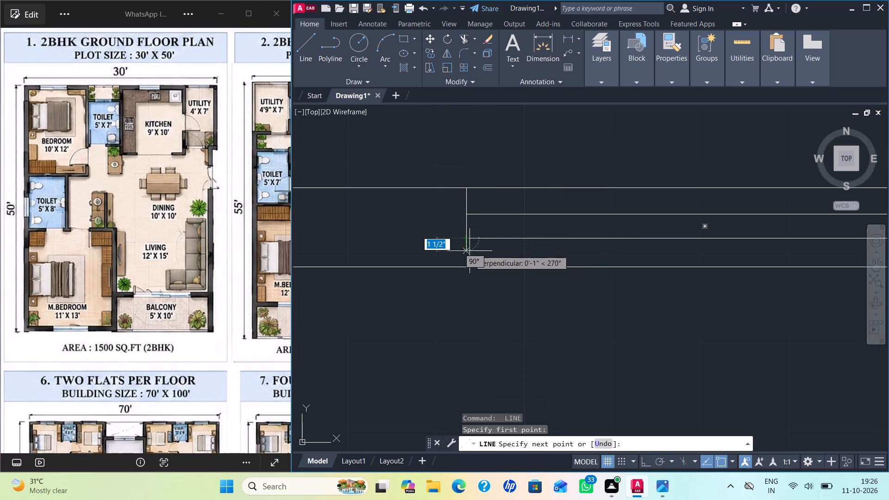
click(468, 266)
key(space)
Move the complete bedroom window with its jamb lines about 3" left along the top wall.
scroll(526, 267, down, 4)
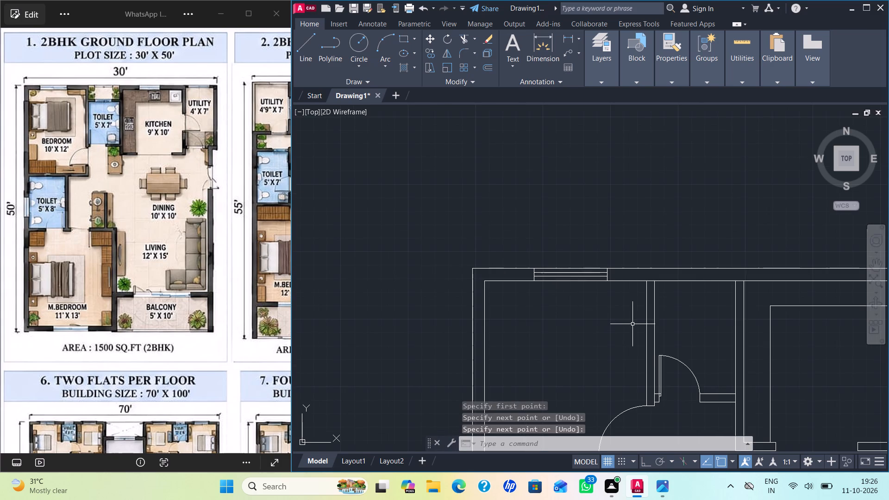
scroll(632, 324, down, 1)
middle_drag(620, 320, 572, 196)
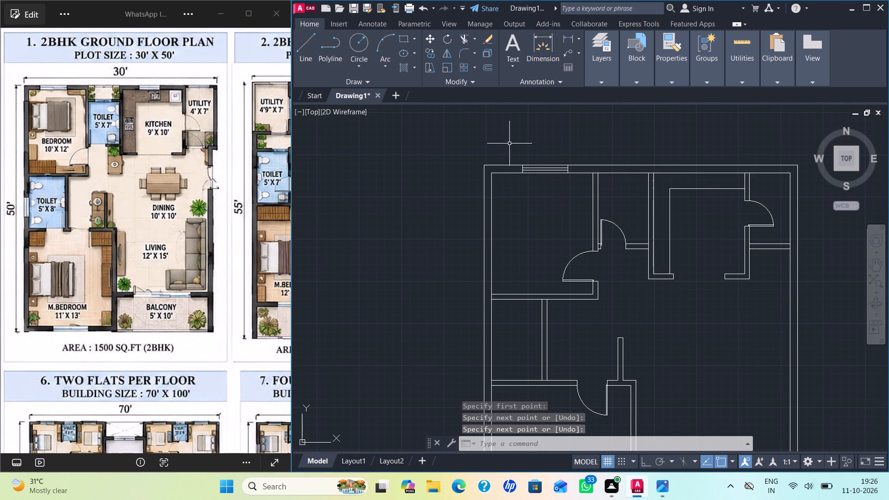
scroll(509, 144, up, 3)
click(530, 167)
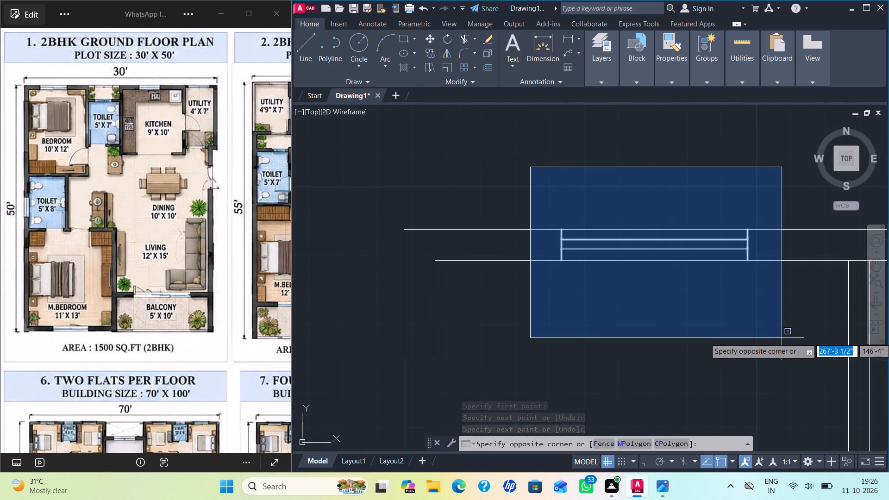
click(782, 338)
key(m)
key(Return)
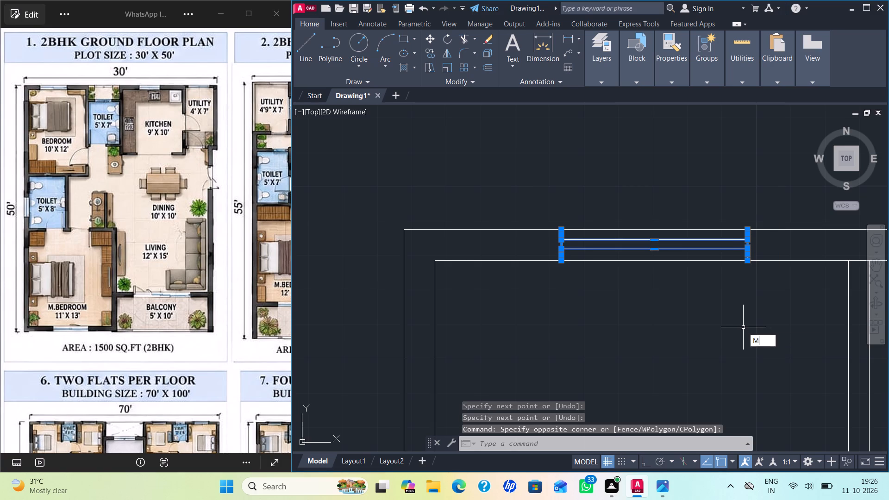
click(560, 259)
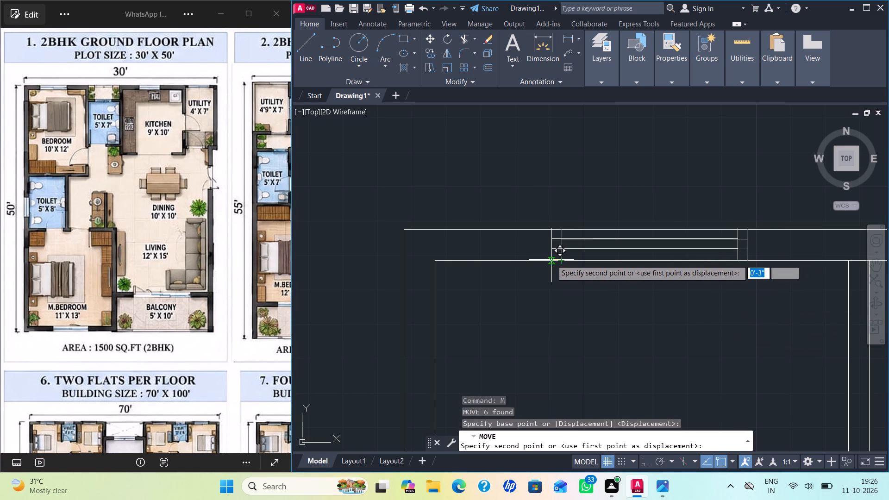
click(551, 260)
Copy the bedroom window with its jambs about 7'-11 1/2" right into the top wall above the toilet.
scroll(632, 283, down, 2)
scroll(700, 310, down, 2)
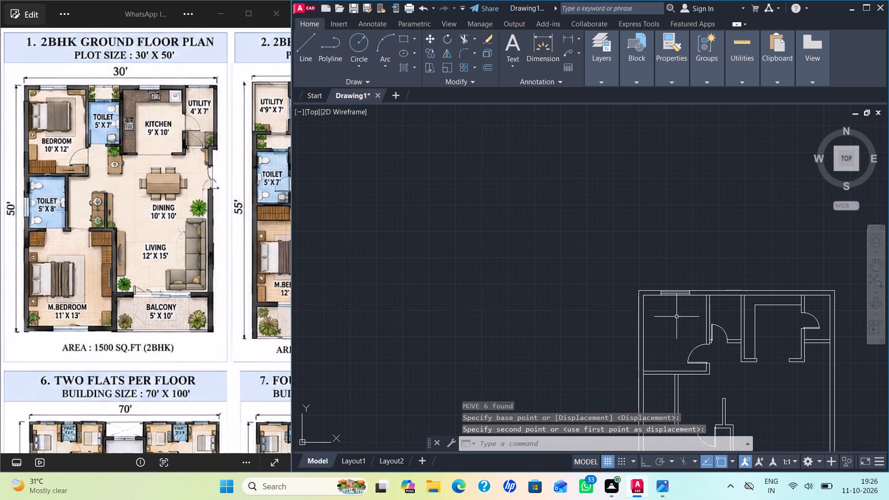
middle_drag(676, 317, 563, 277)
scroll(574, 260, up, 3)
drag(432, 196, 434, 196)
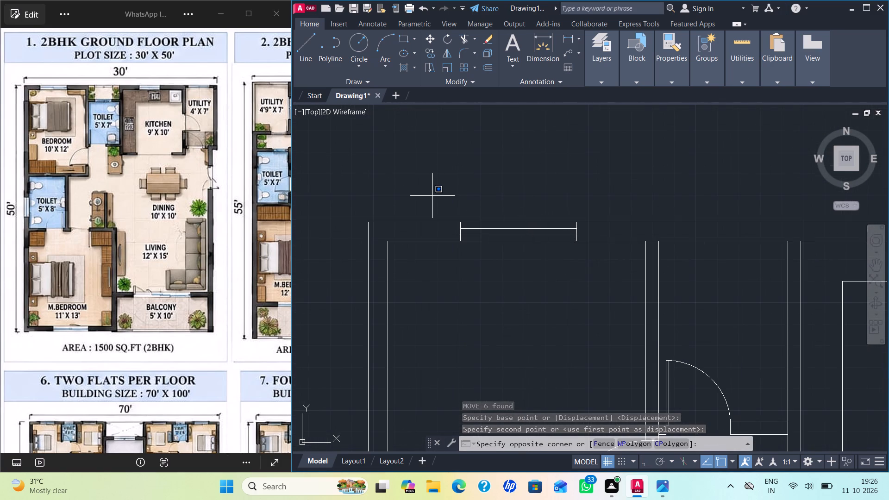
drag(434, 196, 438, 198)
click(617, 288)
key(c)
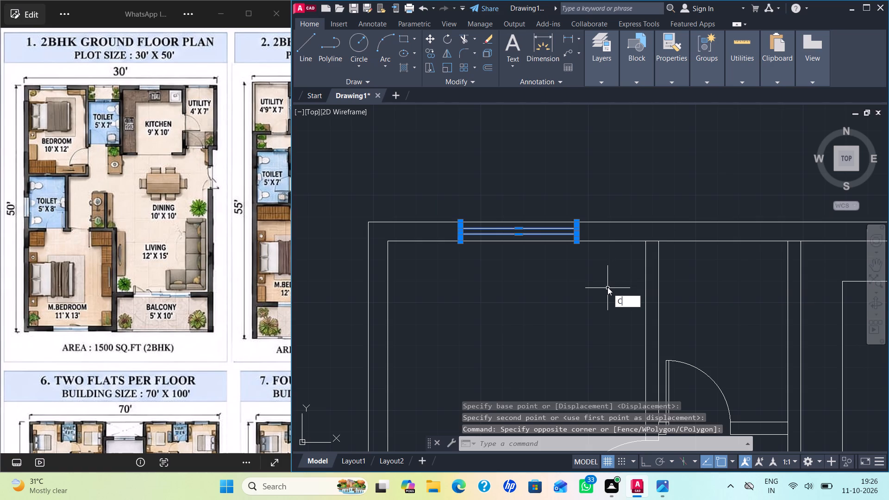
key(o)
key(Return)
click(576, 243)
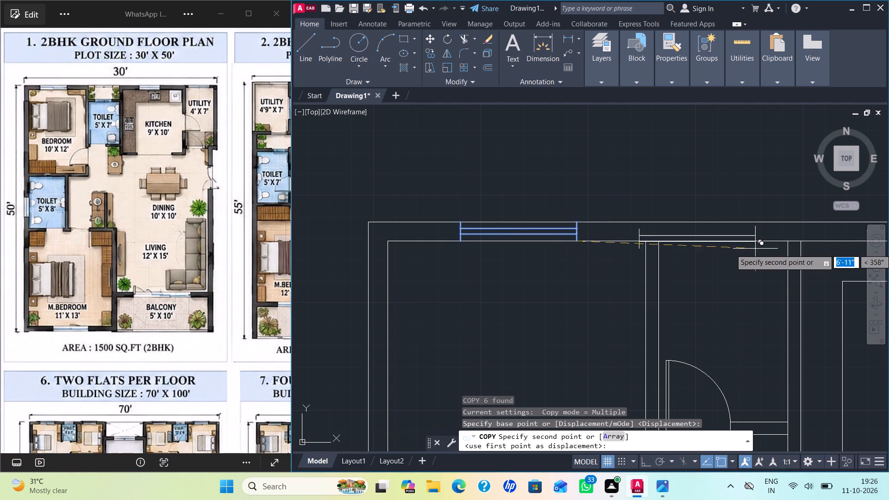
middle_drag(727, 245, 587, 244)
scroll(640, 241, up, 1)
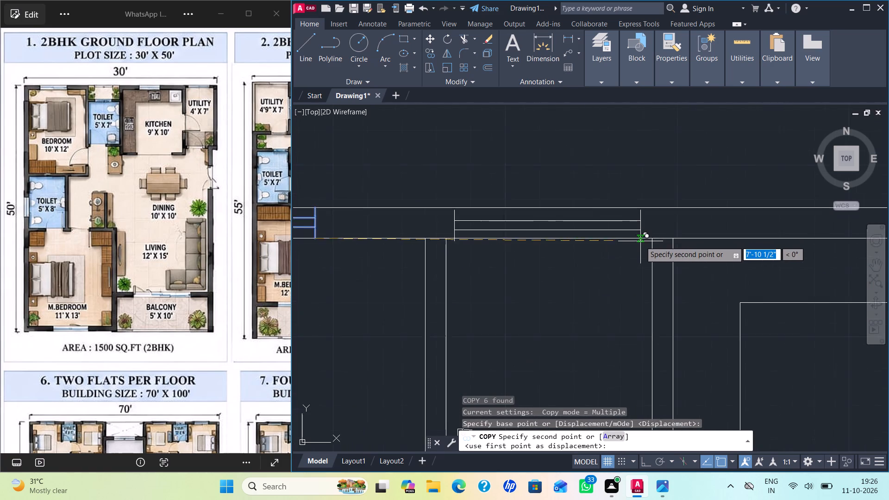
scroll(640, 241, up, 1)
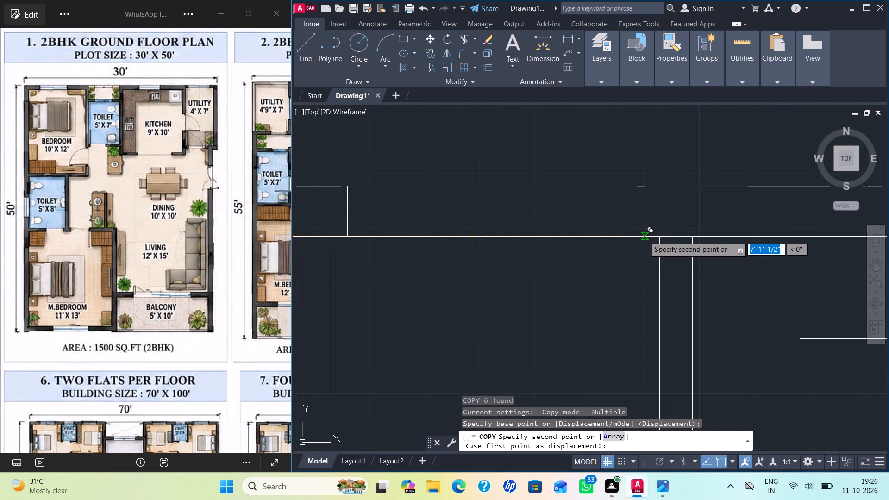
click(645, 237)
key(Escape)
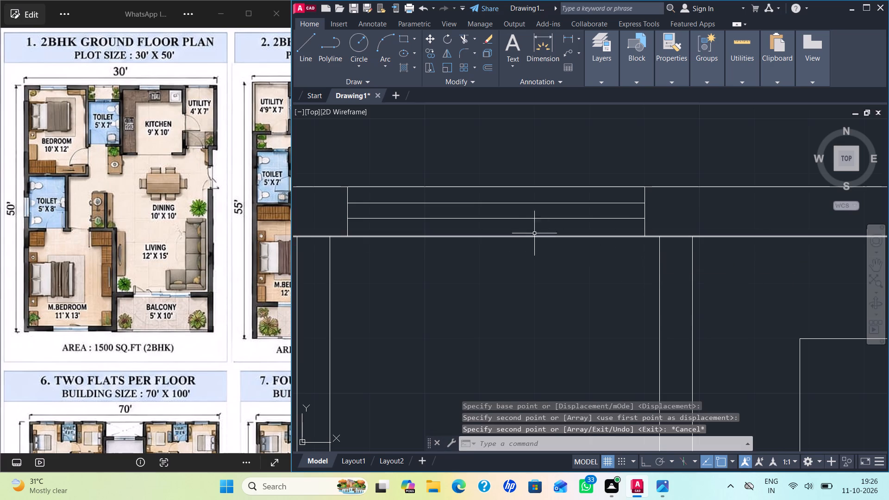
Shorten the copied toilet window rectangle by stretching its left edge 4' to the right.
click(515, 205)
scroll(348, 208, up, 3)
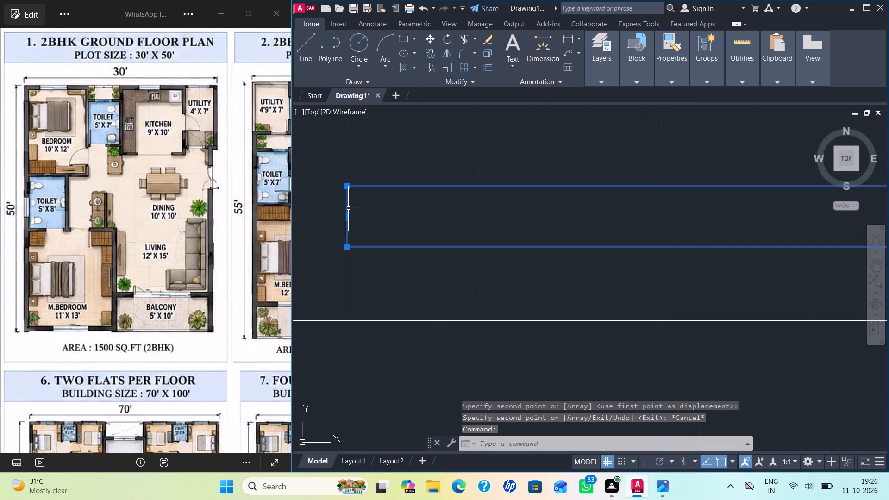
click(348, 215)
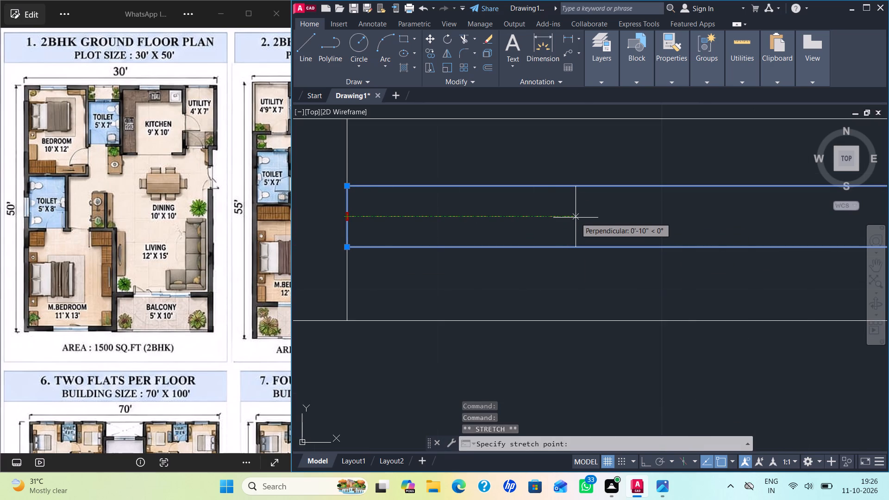
text(4')
key(Return)
Turn Ortho on and stretch the toilet window rectangle's left edge back out about 1'-0 1/2" to the left.
scroll(576, 218, down, 4)
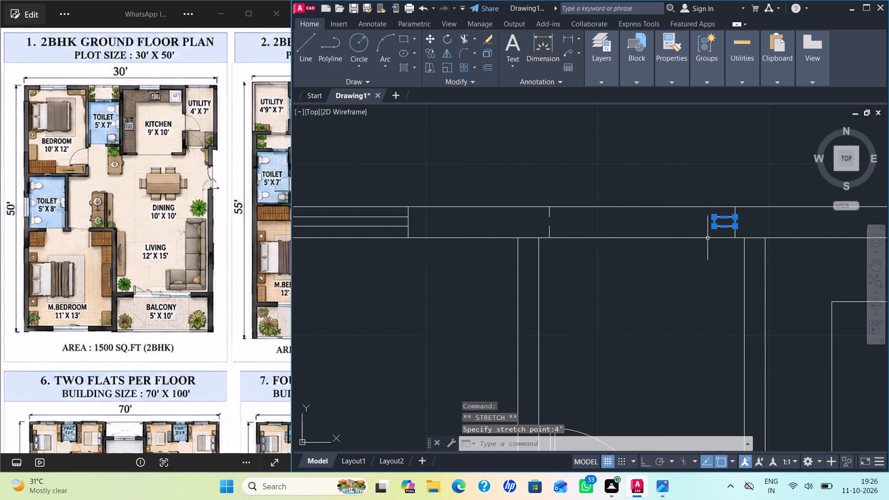
scroll(707, 231, up, 3)
click(733, 189)
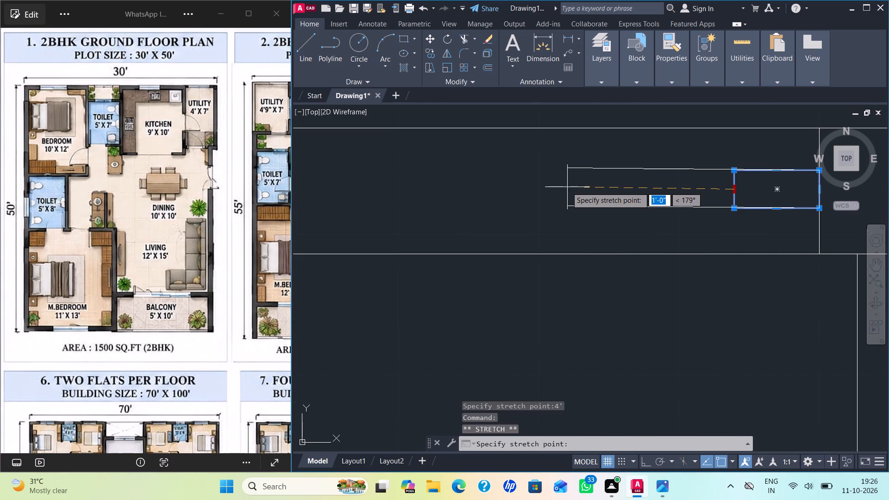
key(F8)
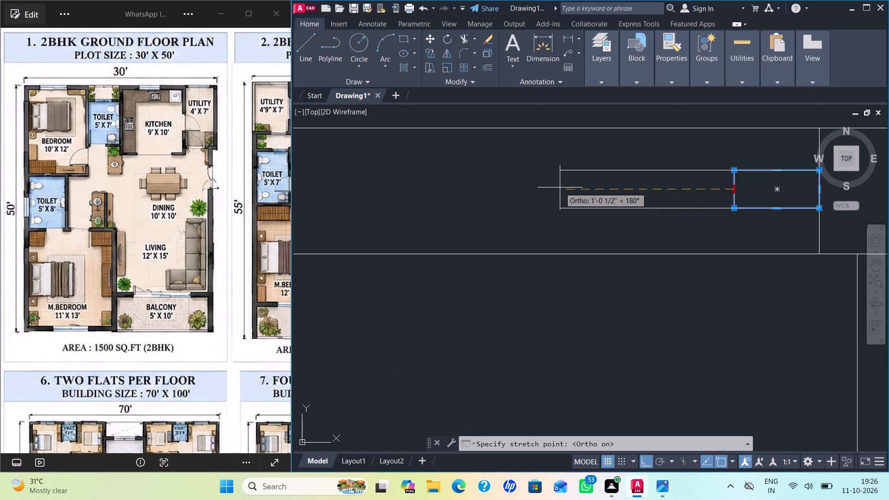
click(560, 187)
key(Escape)
Move the shortened toilet window and its right jamb lines left, nearer the middle of the toilet's top wall.
scroll(619, 263, down, 3)
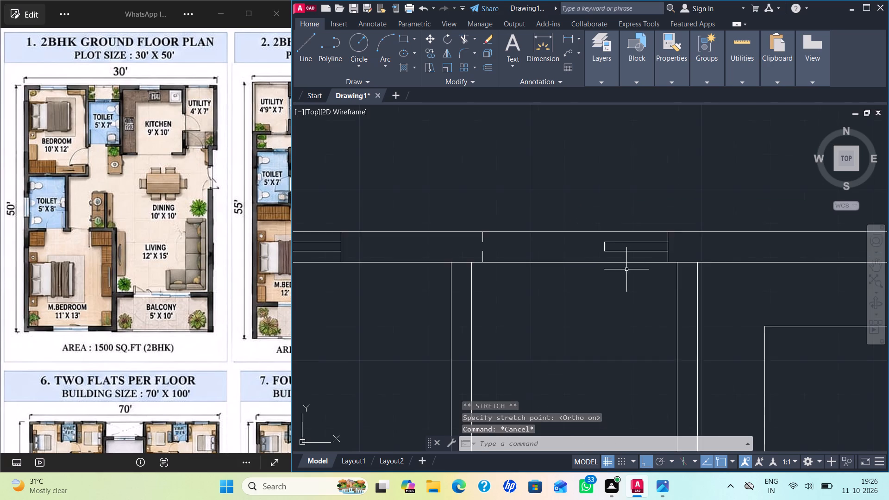
scroll(628, 270, down, 4)
scroll(638, 292, up, 4)
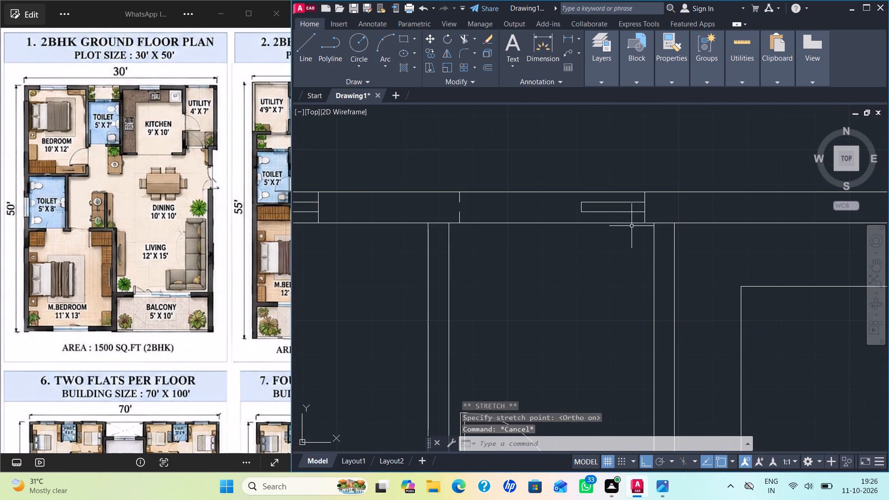
click(659, 212)
click(567, 201)
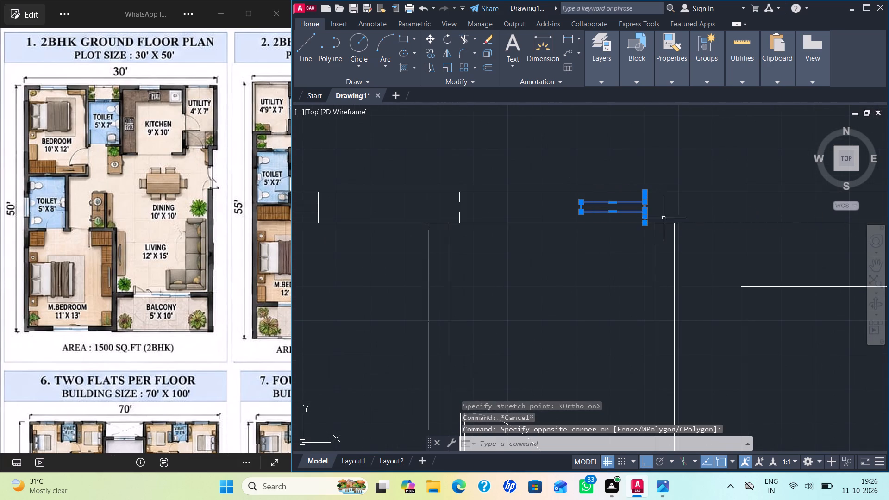
key(m)
key(Return)
click(643, 223)
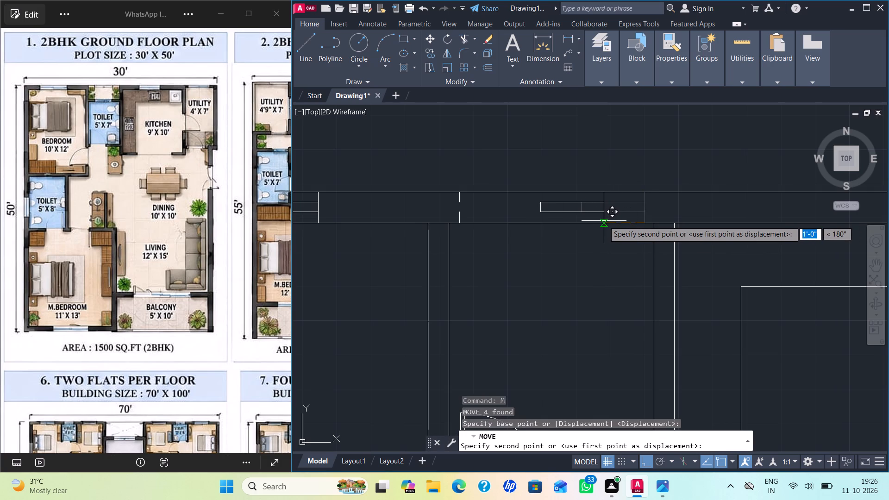
click(592, 221)
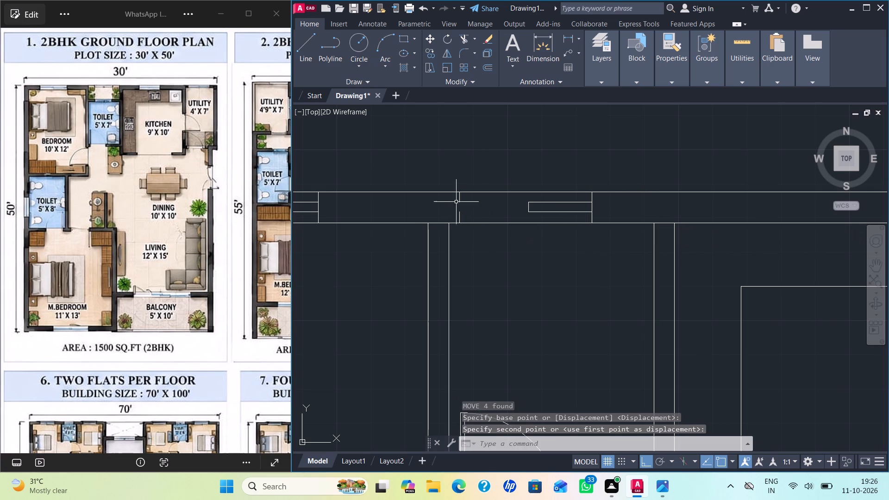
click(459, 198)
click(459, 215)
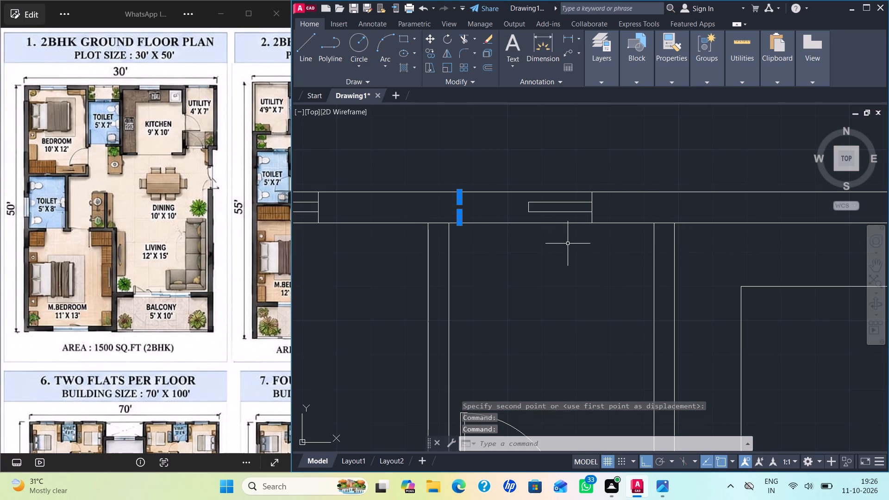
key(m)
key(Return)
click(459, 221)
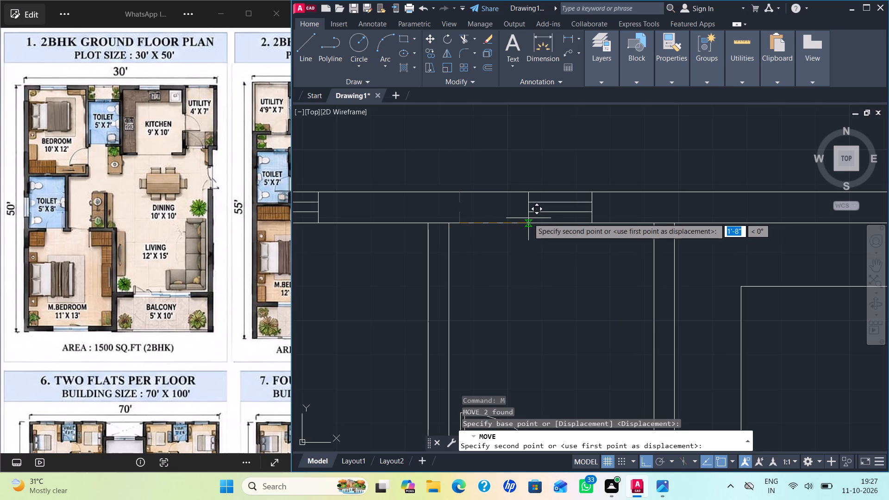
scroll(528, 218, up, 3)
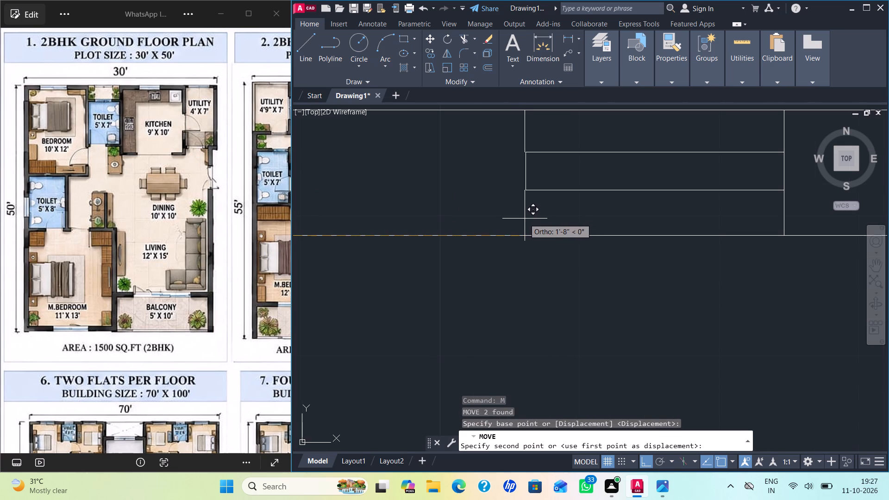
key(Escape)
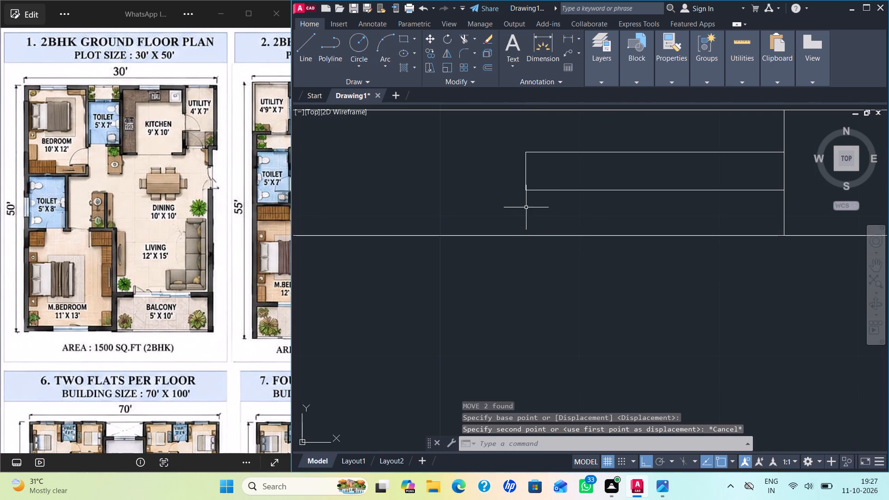
Draw vertical jamb lines from the toilet window rectangle's two left corners to the inner and outer wall lines.
key(l)
key(Return)
click(527, 189)
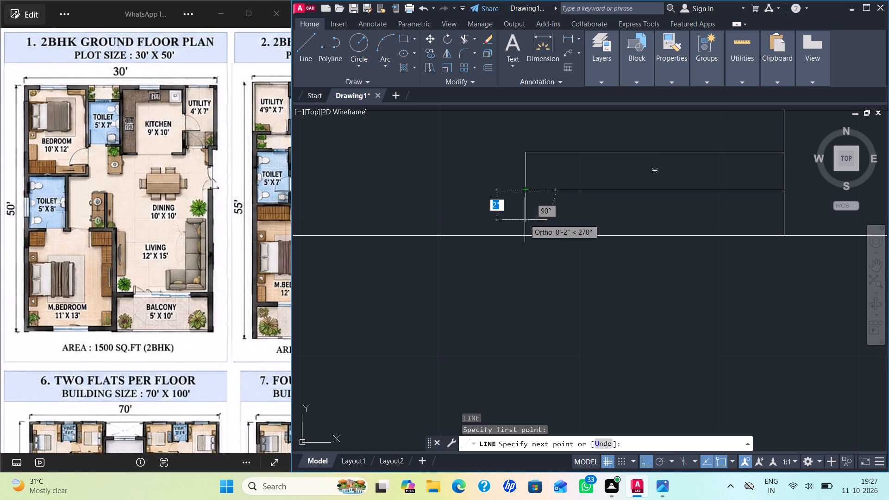
click(526, 234)
key(space)
scroll(556, 191, down, 1)
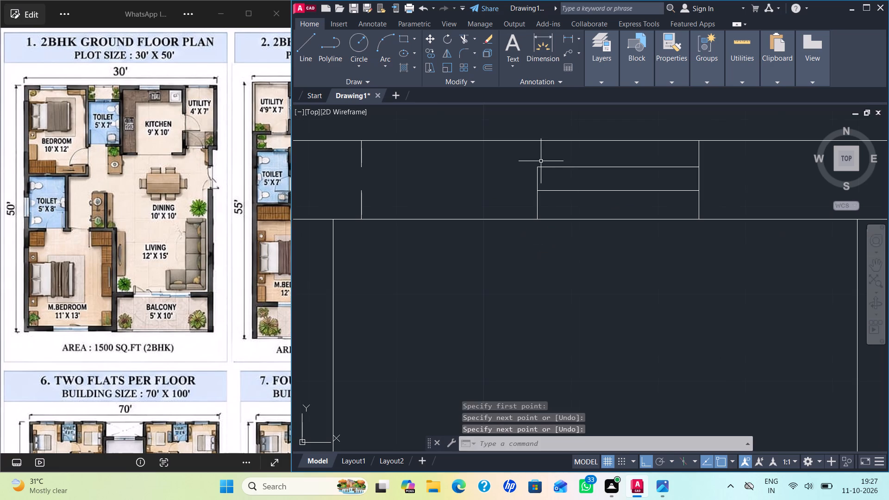
key(space)
click(541, 168)
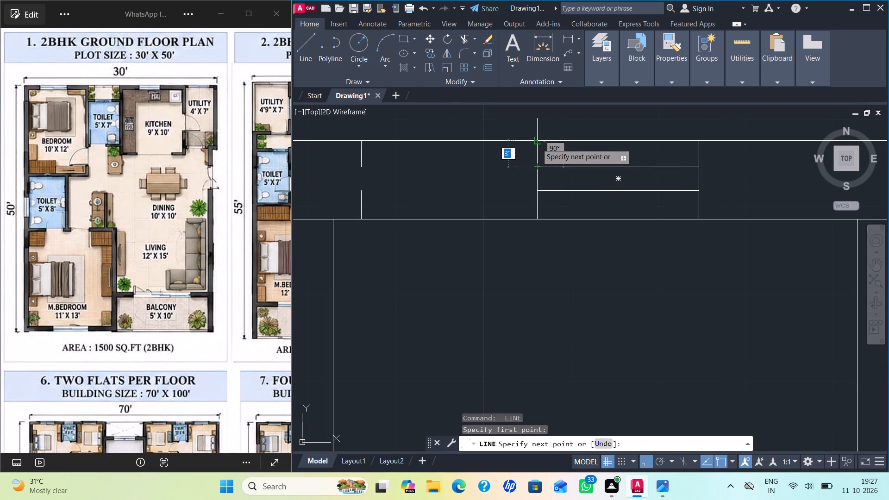
click(537, 144)
key(space)
Delete the two leftover jamb lines in the wall to the left of the toilet window.
drag(376, 203, 376, 197)
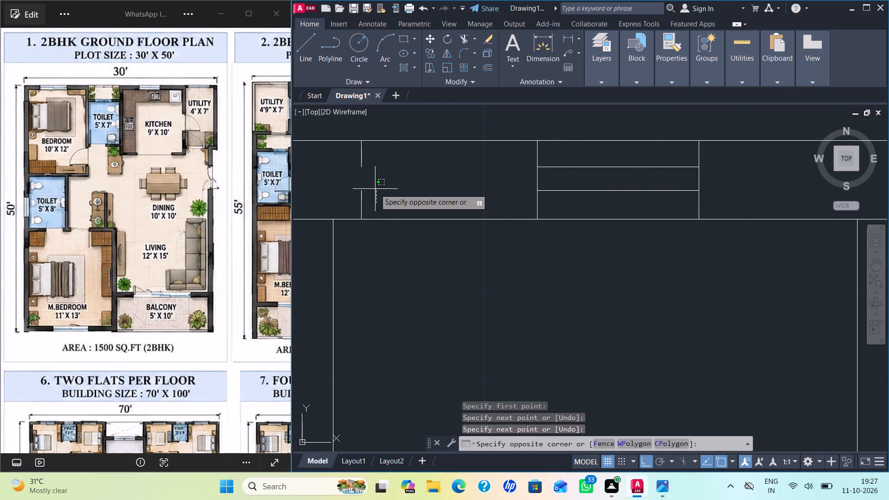
click(345, 156)
key(Delete)
scroll(467, 213, down, 3)
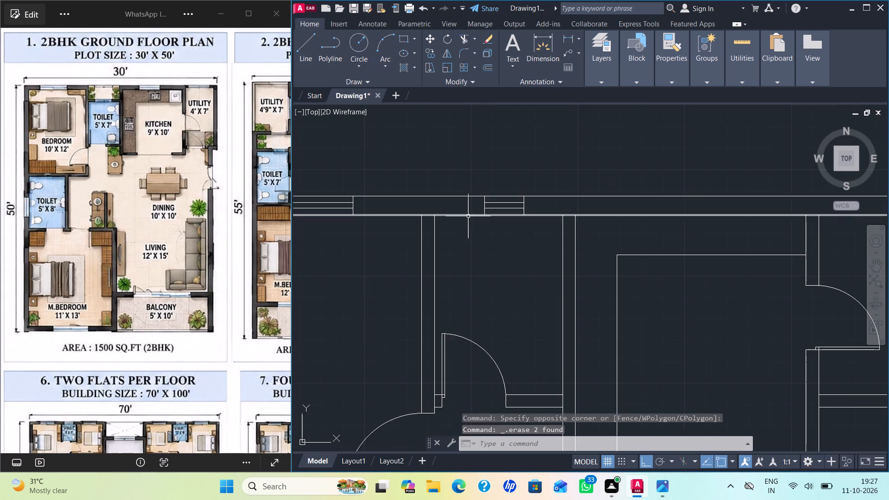
Move the toilet window with its jamb lines about 0'-2 1/2" left along the top wall.
scroll(534, 249, down, 1)
scroll(525, 215, up, 2)
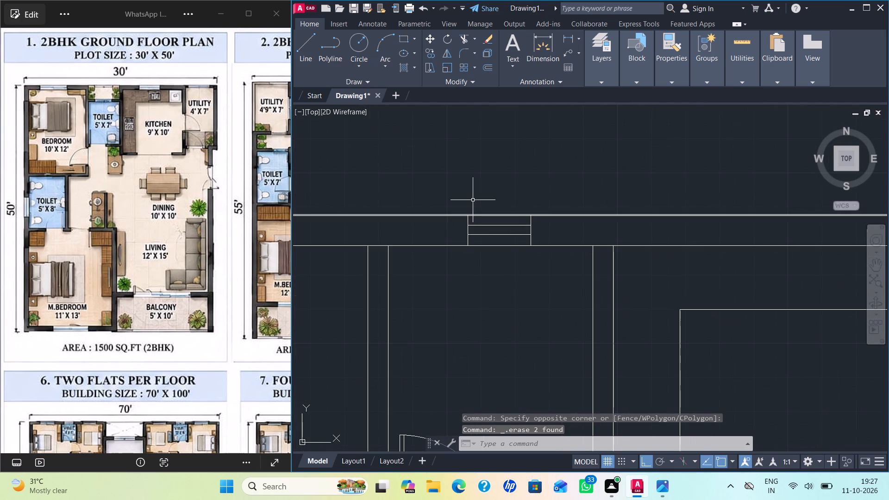
click(451, 190)
click(579, 272)
key(m)
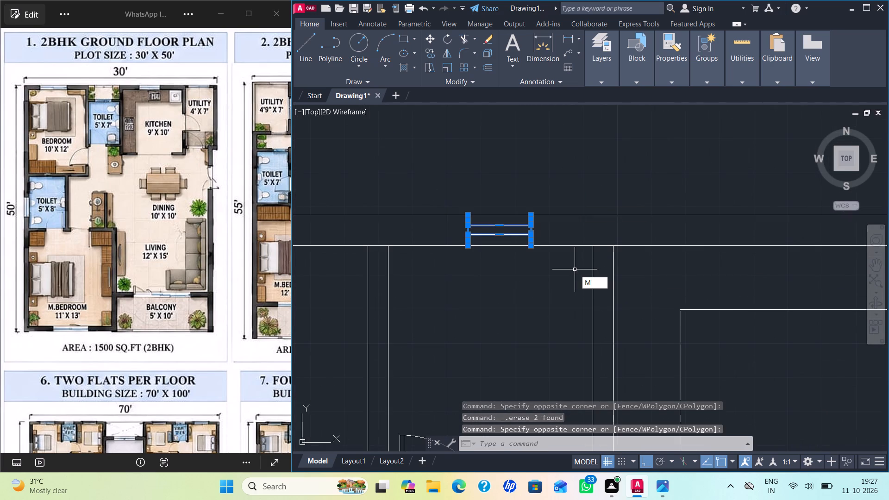
key(Return)
click(528, 244)
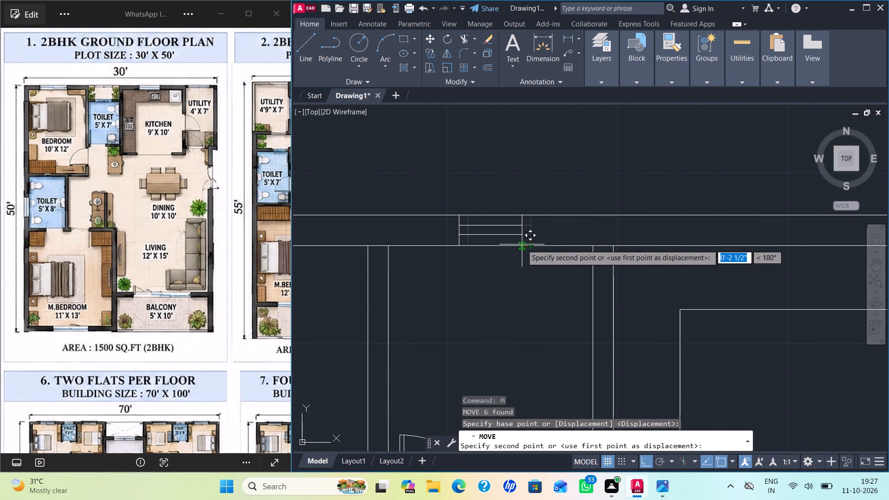
click(522, 244)
Draw a kitchen window rectangle about 3'-8 1/2" by 2 1/2" inside the top wall above the kitchen counter.
scroll(563, 266, down, 3)
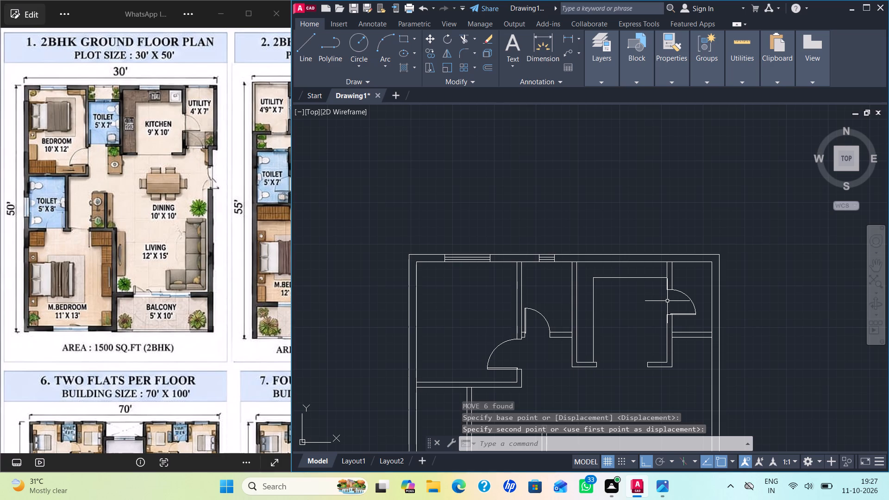
middle_drag(667, 300, 570, 295)
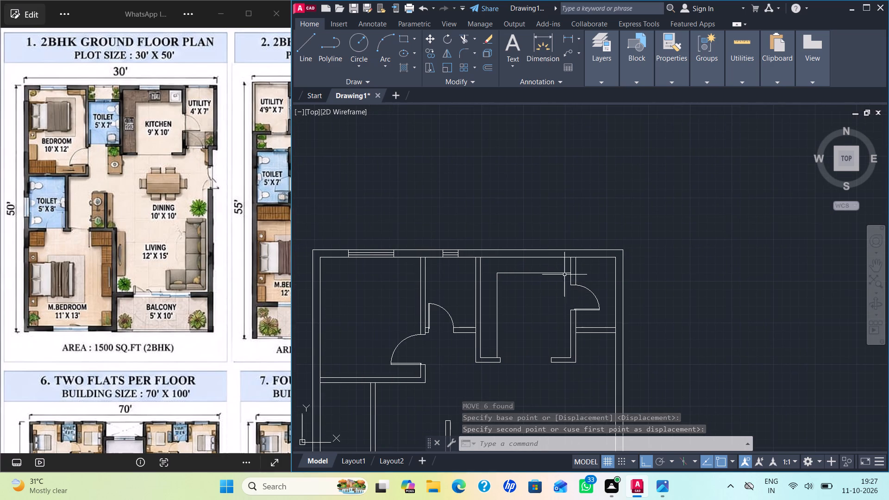
scroll(527, 246, up, 2)
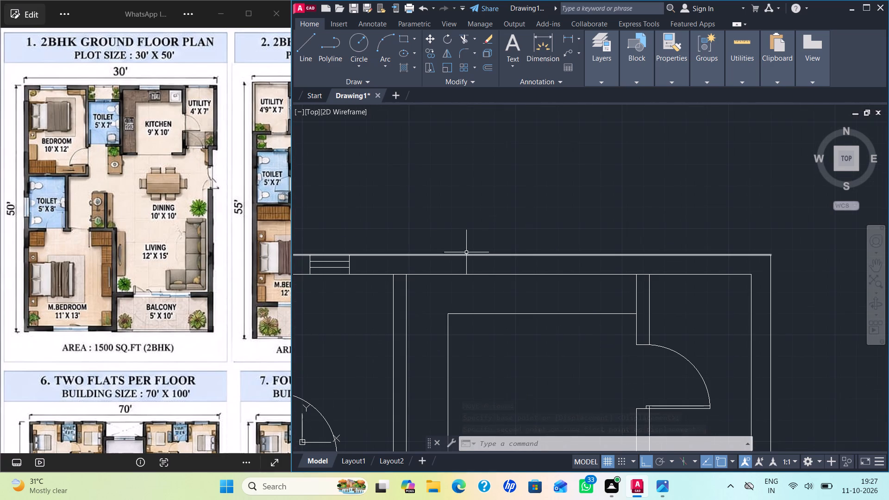
middle_drag(500, 246, 617, 220)
middle_drag(523, 239, 491, 252)
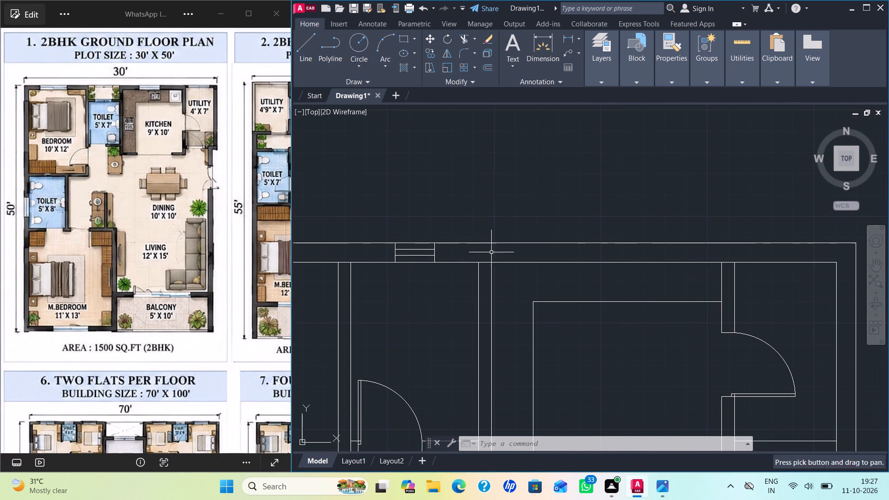
text(REC)
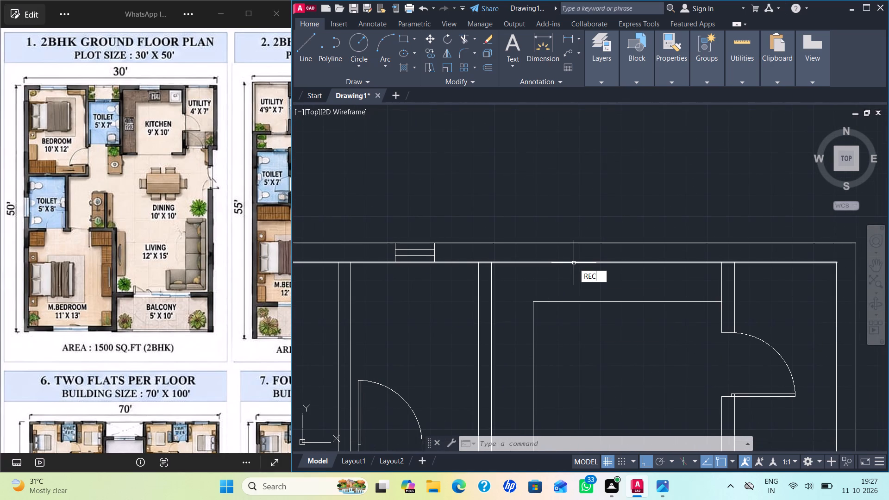
key(Return)
scroll(553, 252, up, 2)
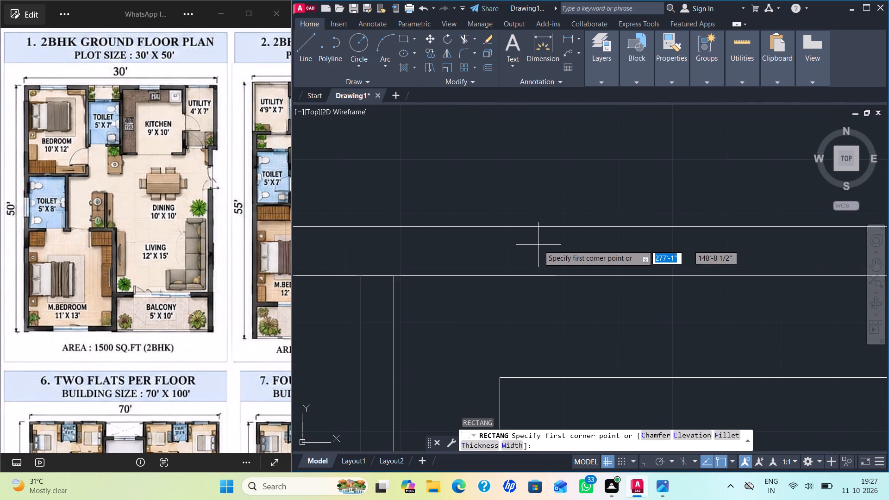
click(545, 243)
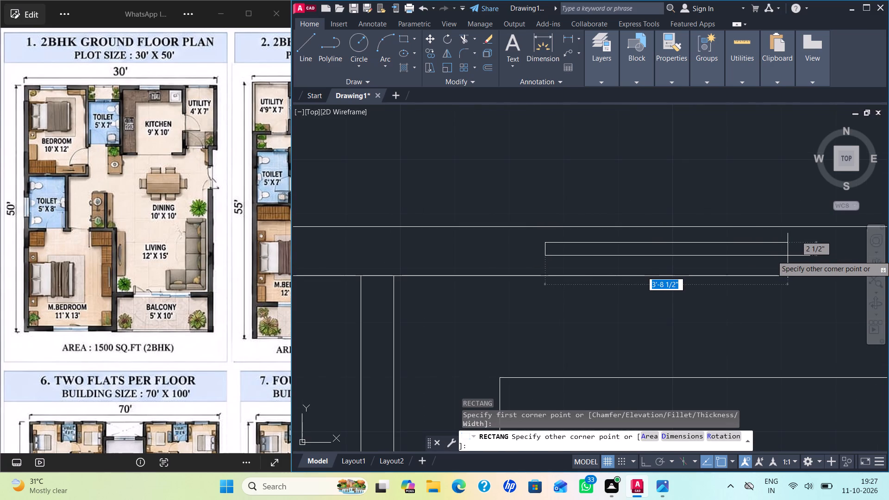
click(788, 256)
Draw vertical jamb lines from the kitchen window rectangle's two right corners to the outer and inner wall lines.
scroll(789, 266, down, 2)
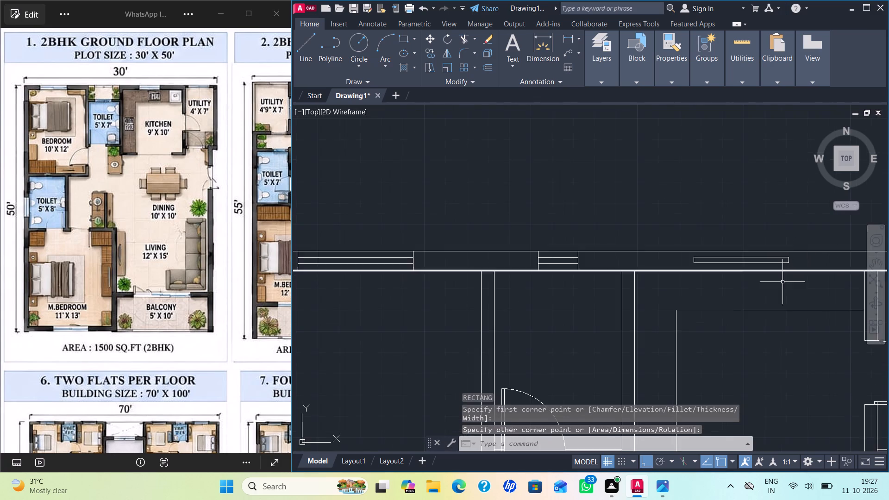
scroll(784, 292, down, 3)
scroll(788, 300, up, 2)
middle_drag(788, 300, 663, 320)
scroll(642, 275, up, 2)
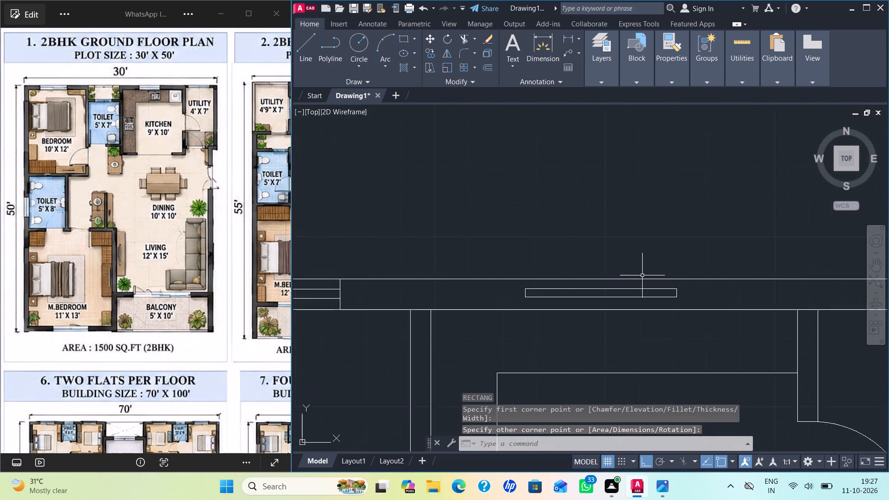
scroll(642, 275, up, 1)
key(l)
key(Return)
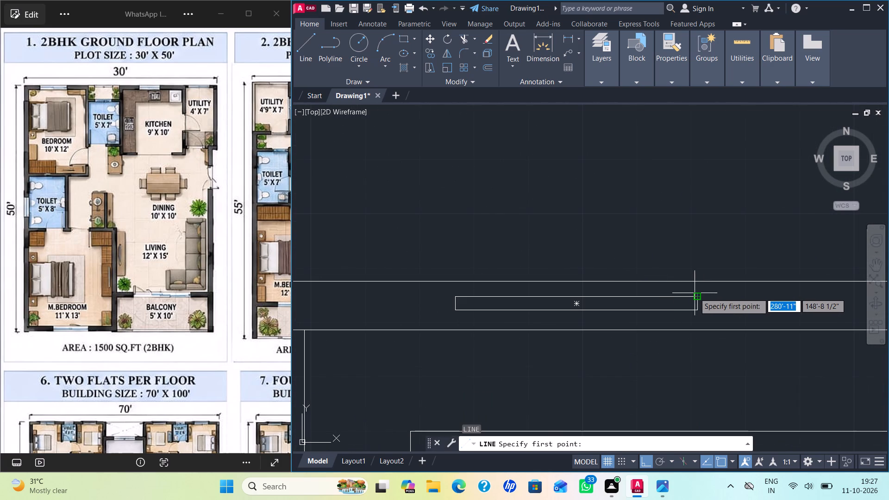
click(700, 297)
click(698, 281)
key(space)
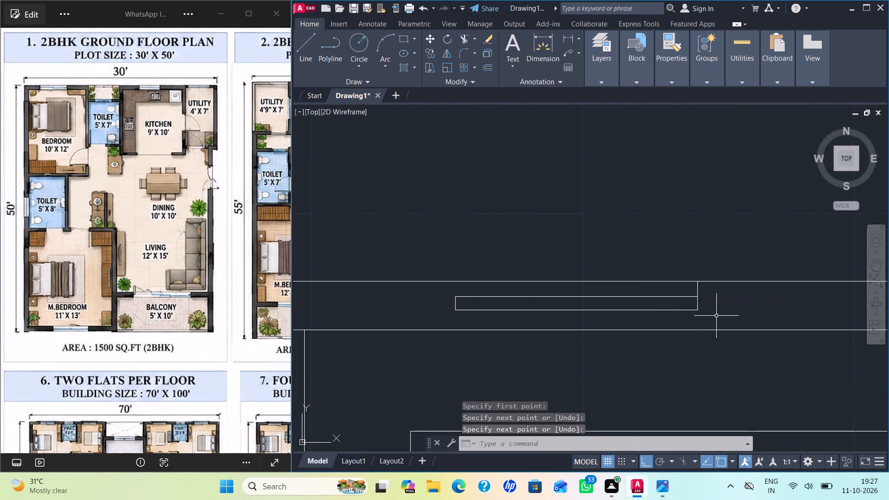
key(space)
click(697, 311)
click(699, 329)
key(space)
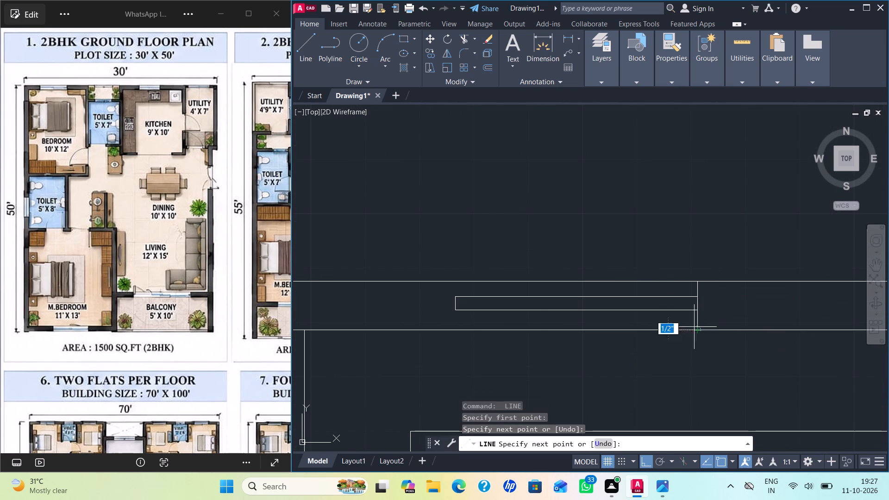
Draw vertical jamb lines from the kitchen window rectangle's two left corners to the outer and inner wall lines.
scroll(455, 300, up, 1)
key(space)
click(455, 296)
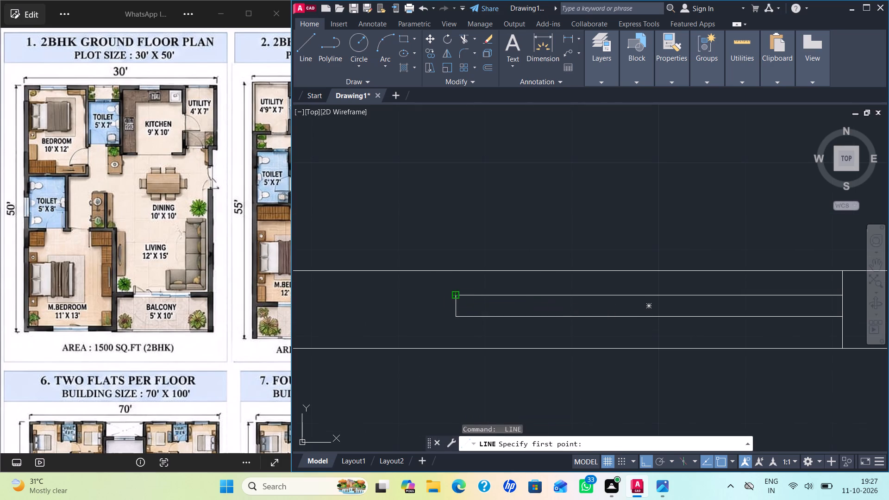
click(453, 268)
key(space)
key(space)
click(454, 318)
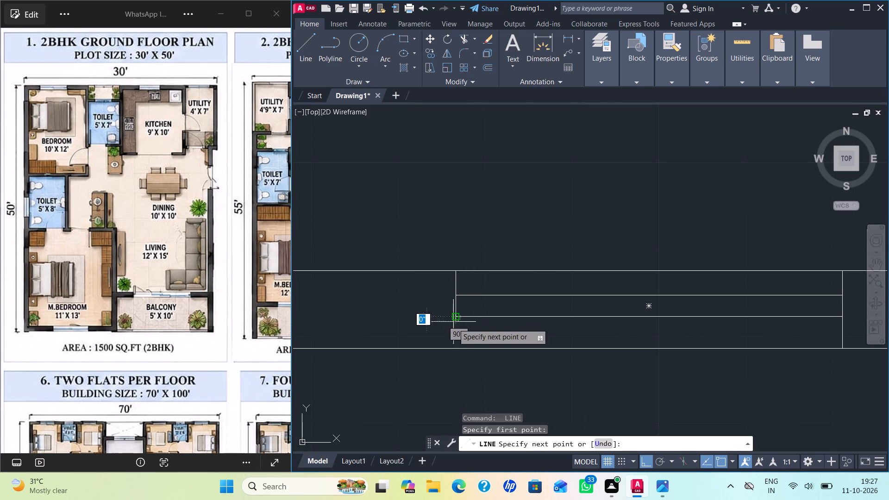
click(453, 351)
key(space)
Move the kitchen window with its jamb lines about 0'-7 1/2" right along the top wall.
scroll(522, 338, down, 4)
middle_drag(651, 362, 625, 305)
click(534, 267)
click(660, 313)
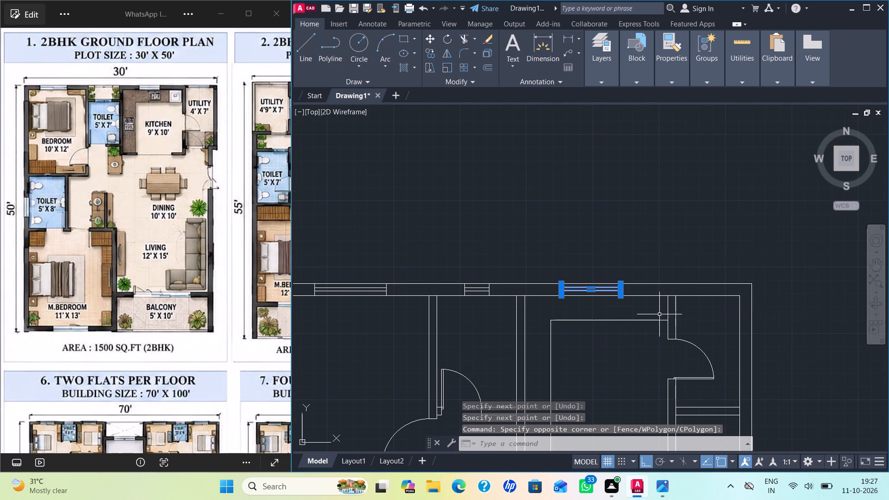
key(m)
key(Return)
click(621, 299)
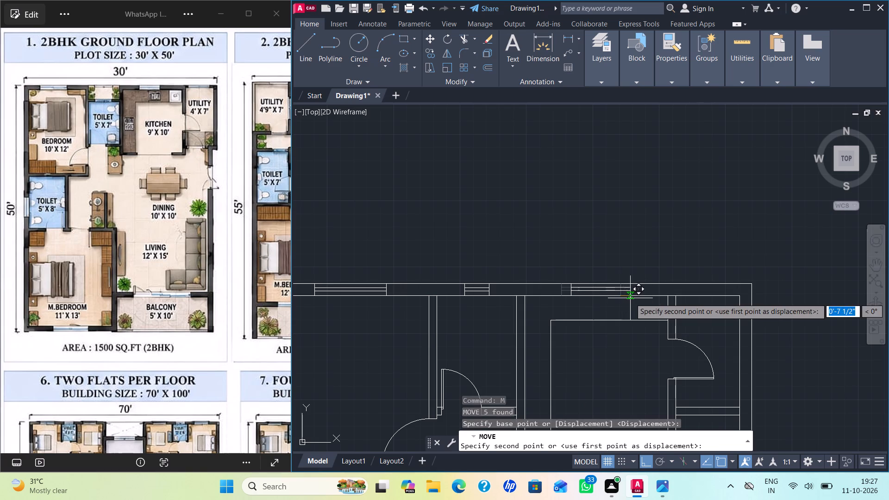
click(630, 298)
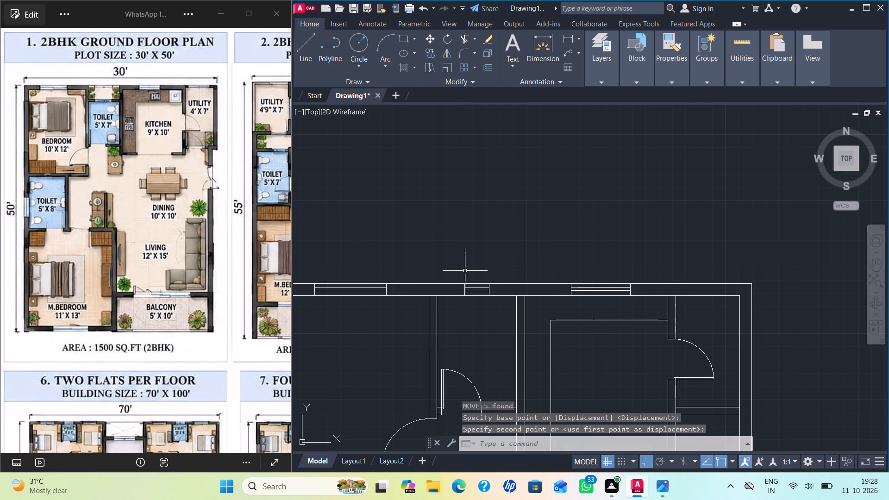
Copy the toilet window with its jamb lines about 15'-0" right into the utility's top wall.
click(456, 268)
click(507, 311)
key(c)
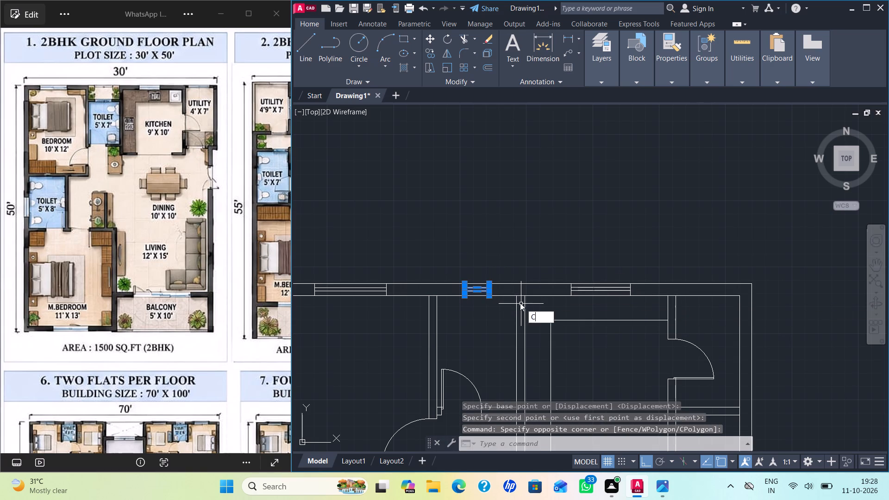
key(o)
key(Return)
click(486, 296)
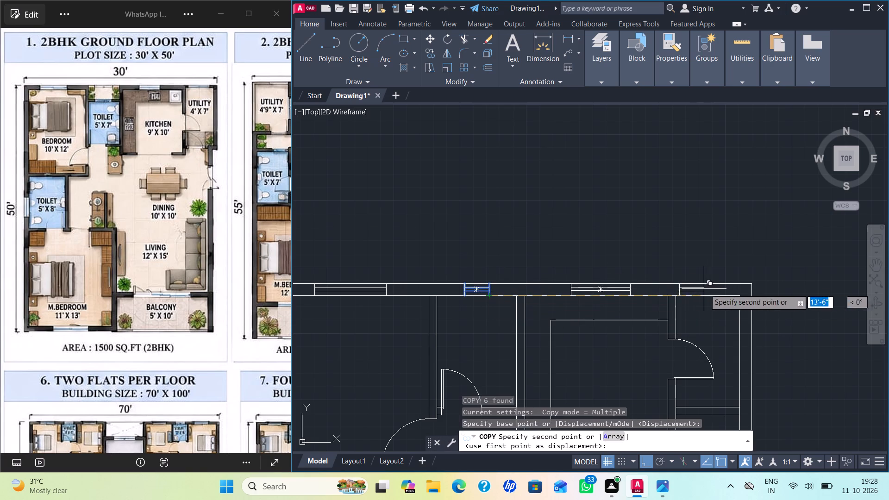
click(728, 292)
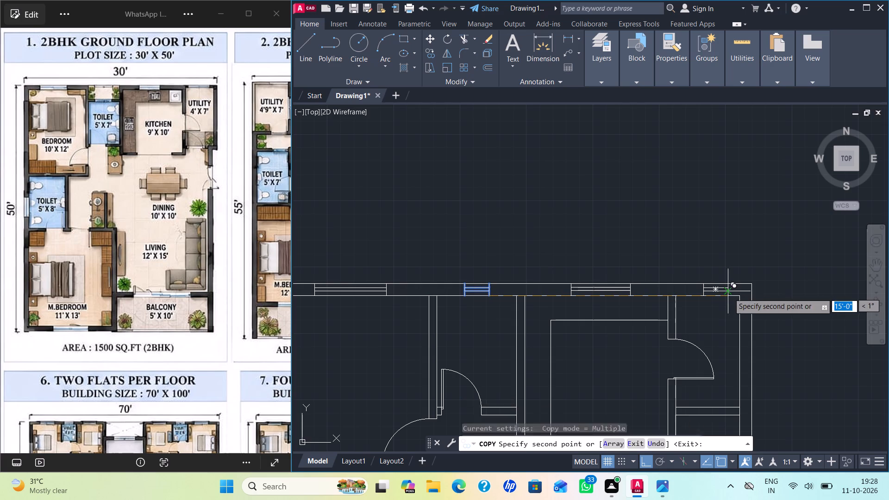
key(Escape)
Stretch the utility window rectangle's left edge outward to the left to widen the window.
scroll(718, 293, up, 3)
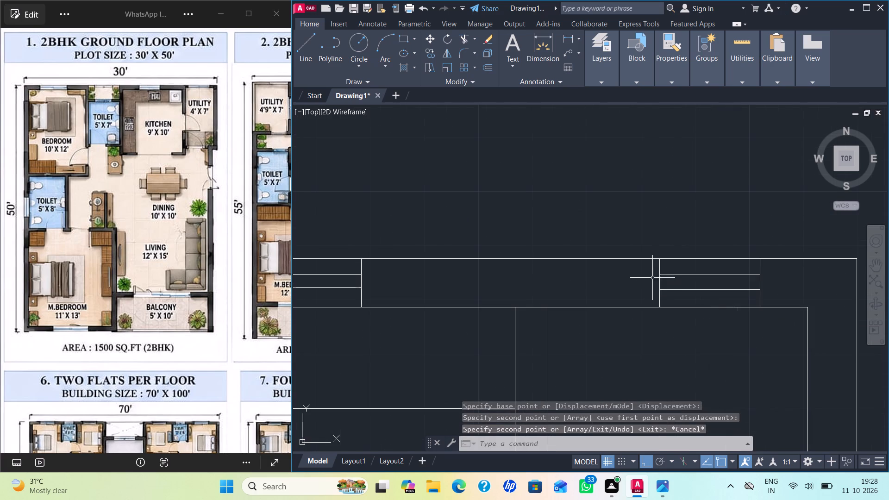
click(660, 283)
scroll(663, 284, up, 3)
click(649, 280)
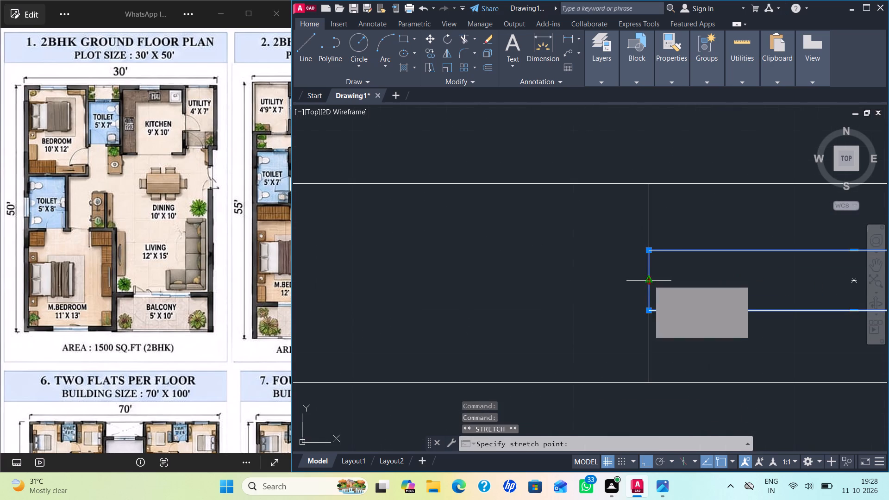
click(547, 278)
key(Escape)
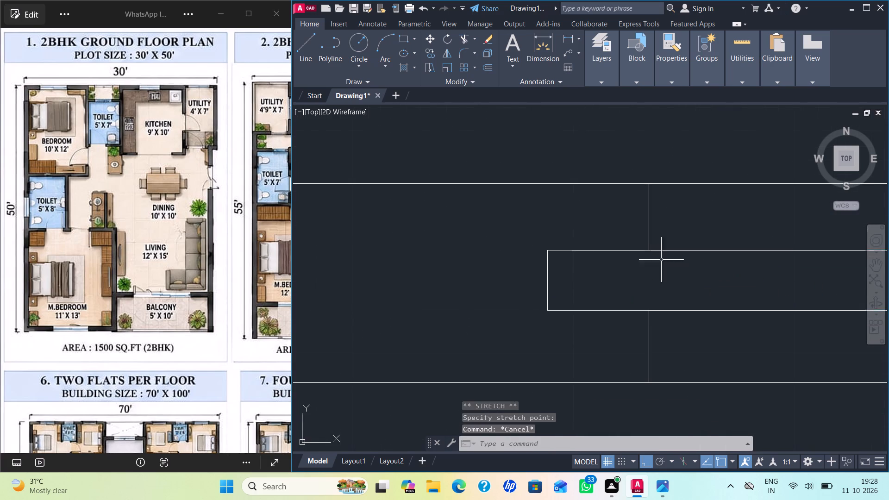
Move the utility window's two left jamb lines onto the stretched rectangle's left corners.
click(648, 229)
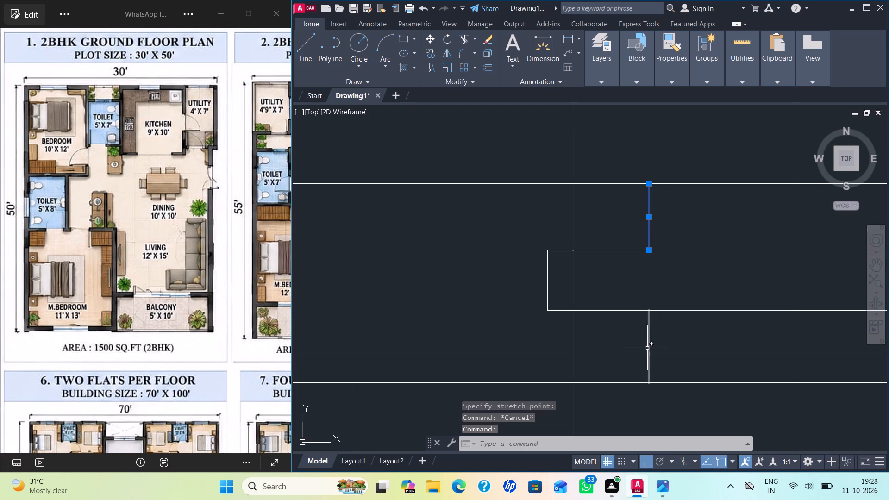
click(648, 340)
key(m)
key(Return)
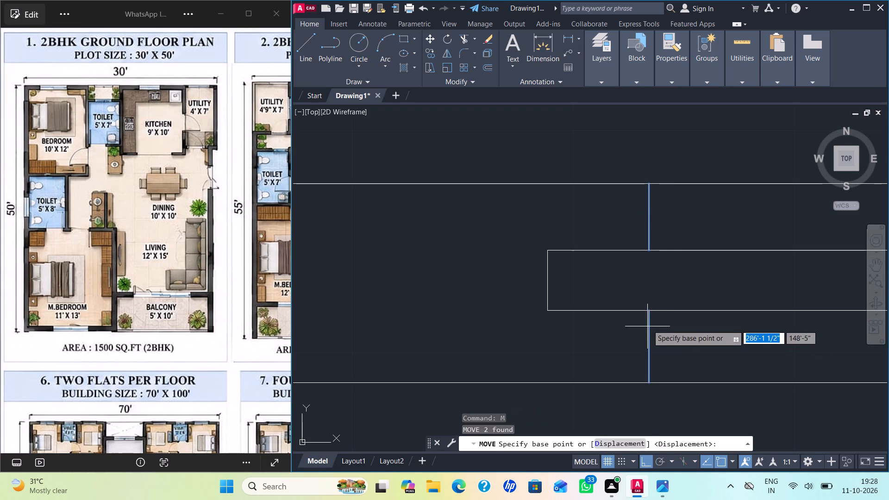
click(651, 309)
click(548, 308)
Copy the toilet window with its jamb lines about 21'-6" left, into the empty space outside the building's left wall.
scroll(594, 333, down, 4)
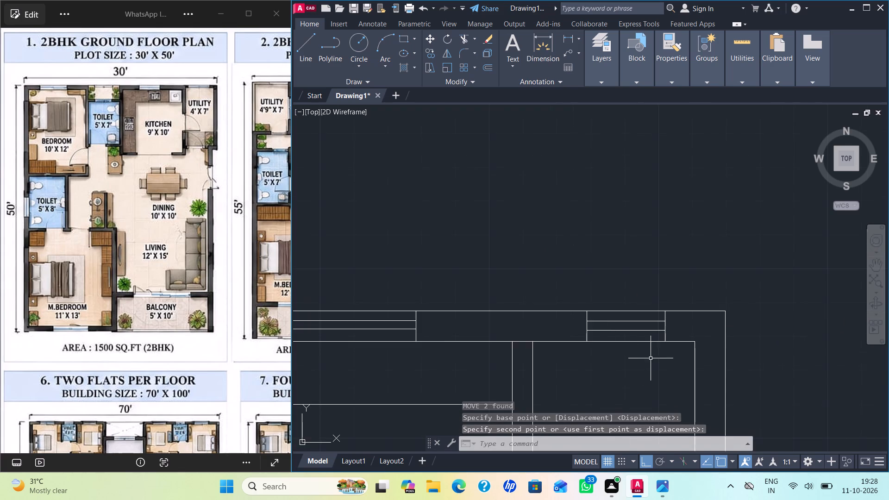
scroll(651, 359, down, 3)
middle_drag(662, 365, 687, 255)
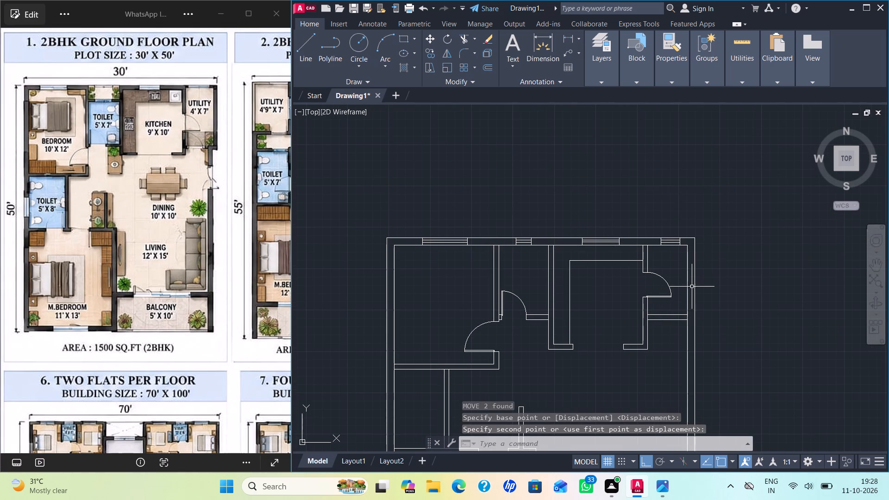
key(Escape)
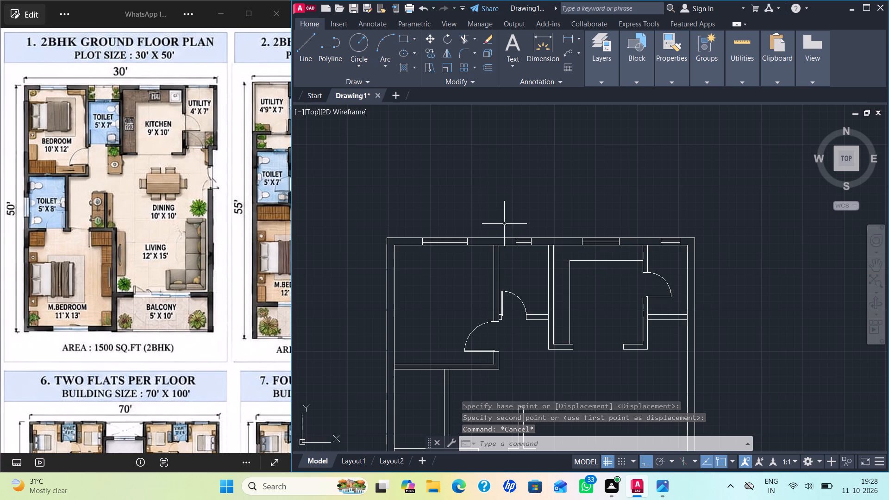
scroll(517, 233, up, 2)
drag(487, 227, 491, 227)
click(587, 291)
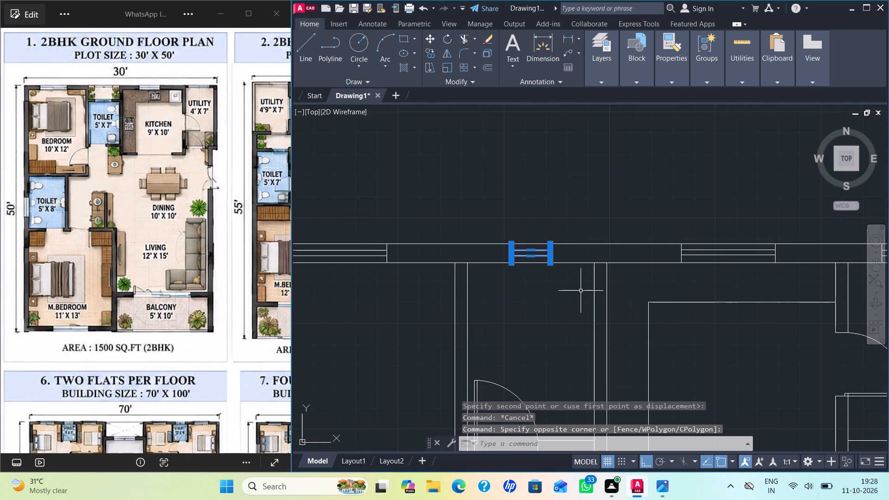
text(CO)
key(Return)
click(549, 270)
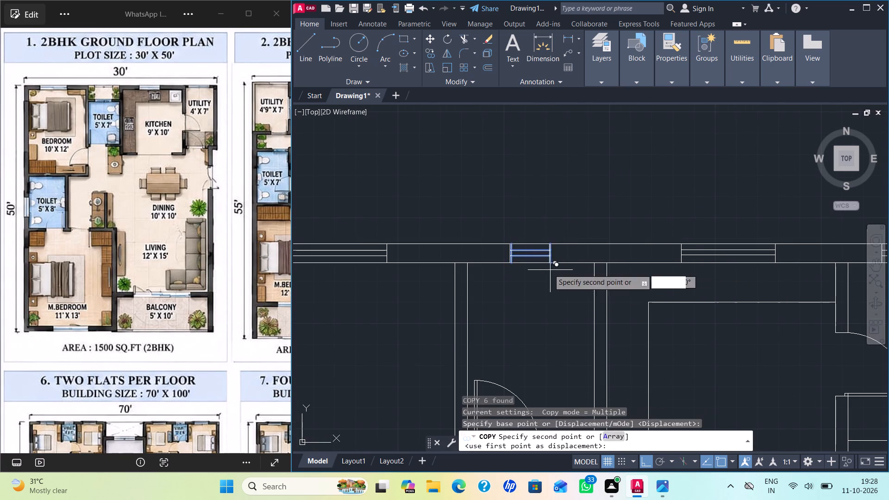
scroll(538, 308, down, 2)
middle_drag(532, 341, 594, 192)
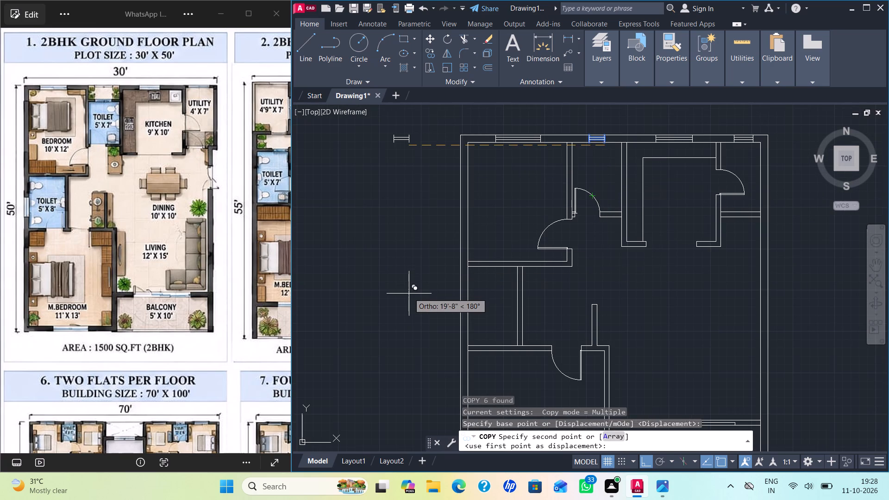
click(390, 336)
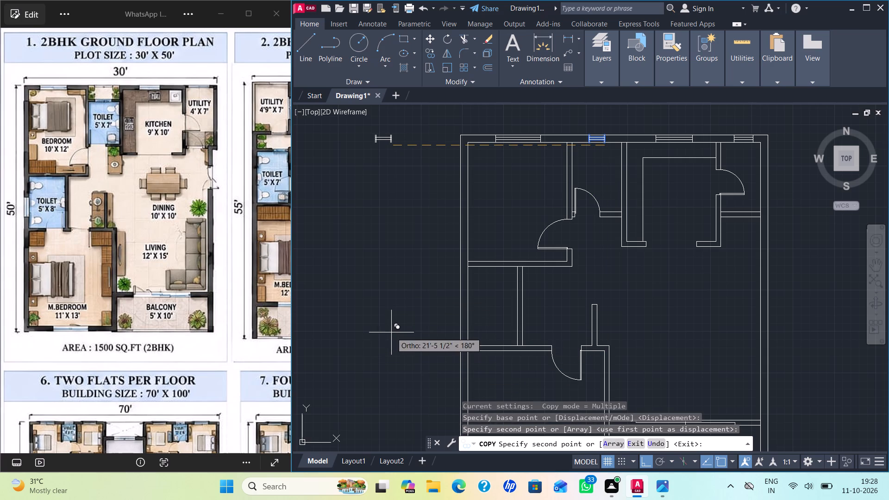
Rotate the copied window with its jamb lines outside the left wall by 270° so it stands vertical.
key(Escape)
drag(364, 118, 381, 123)
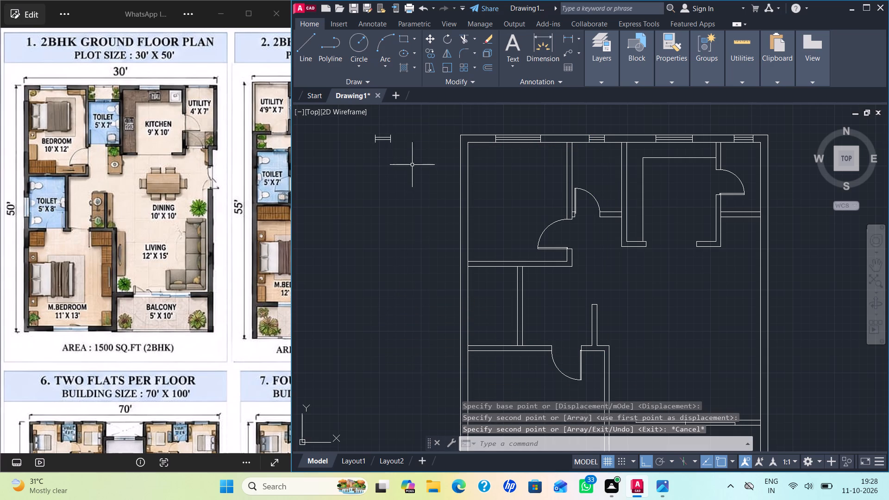
click(415, 169)
click(359, 121)
text(RO)
key(Return)
click(391, 144)
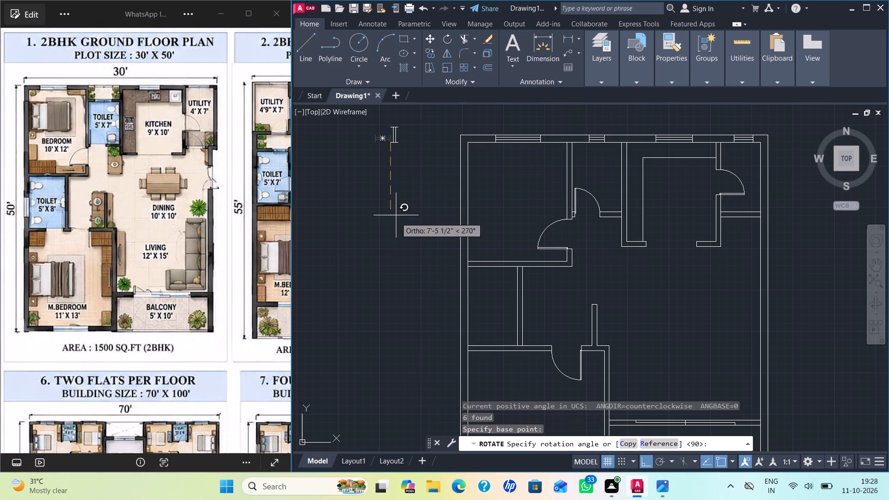
click(395, 225)
Move the rotated window with its jamb lines into the building's left outer wall at the 5' x 8' toilet.
click(381, 112)
click(412, 186)
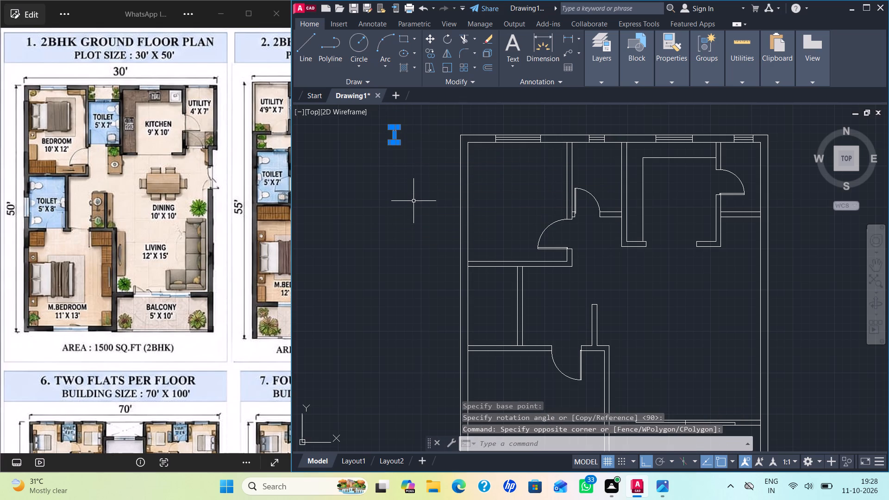
key(m)
key(Return)
click(398, 145)
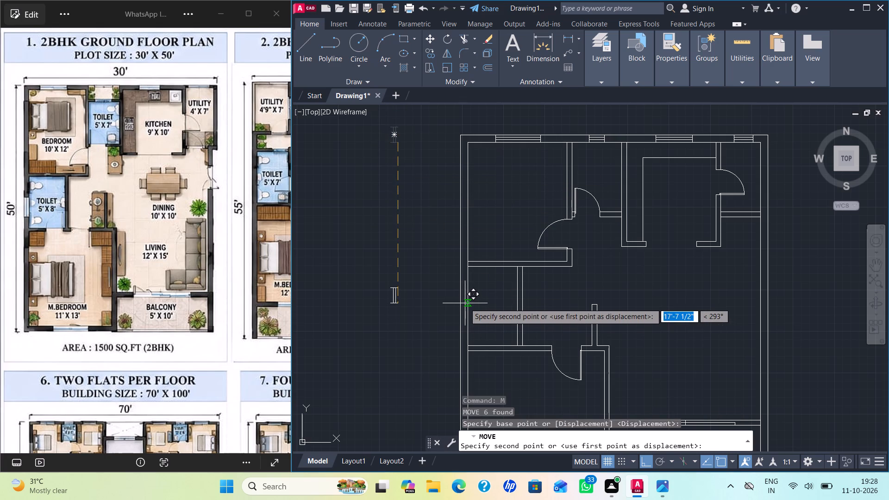
click(465, 303)
key(Escape)
Move the window down the outer wall to the middle of the 5' x 8' toilet's left wall.
scroll(480, 307, up, 2)
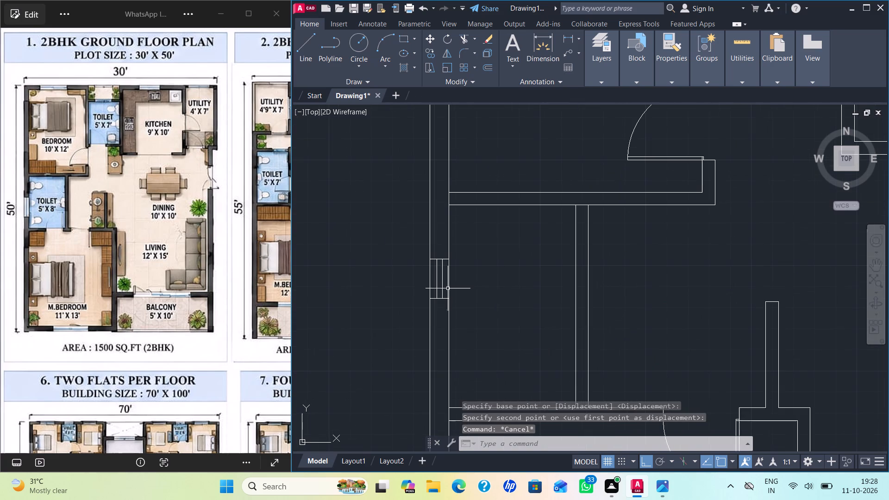
click(407, 249)
click(493, 305)
key(m)
key(Return)
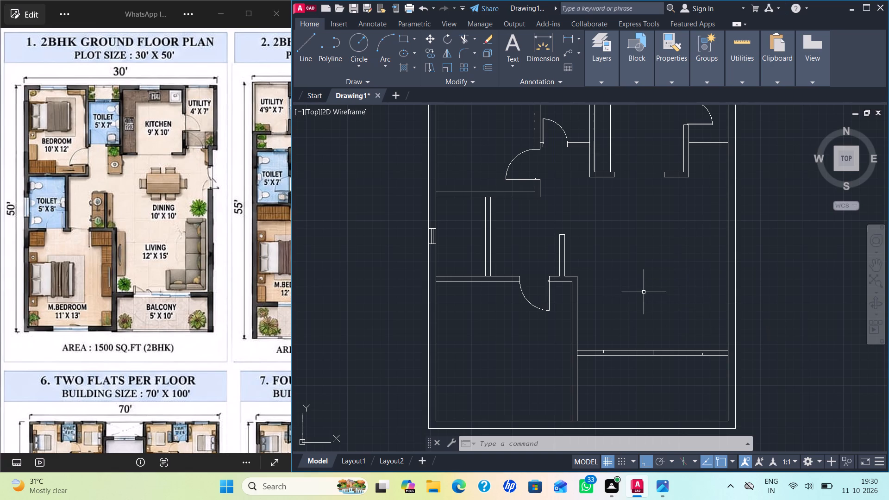
Copy the top bedroom's window with its jamb lines about 35'-11" down into the master bedroom's bottom wall.
scroll(641, 292, down, 1)
middle_drag(658, 292, 674, 223)
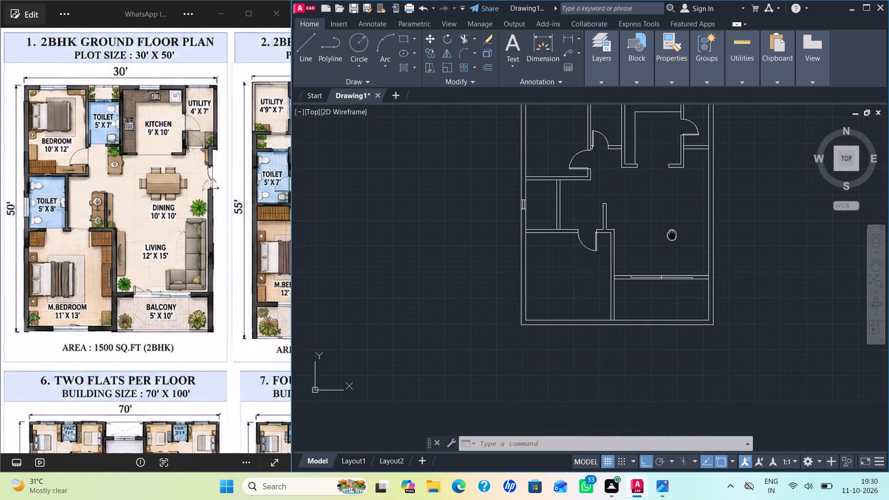
middle_drag(674, 223, 682, 186)
middle_drag(652, 251, 652, 356)
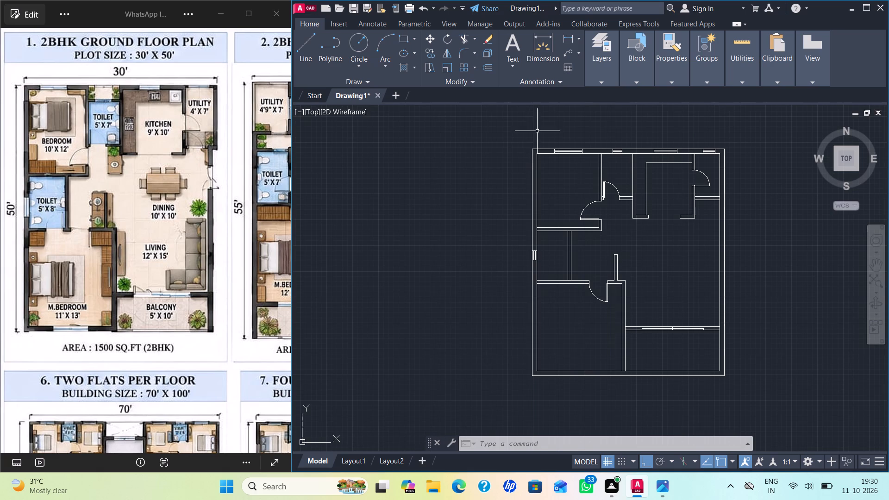
click(538, 131)
click(591, 170)
key(c)
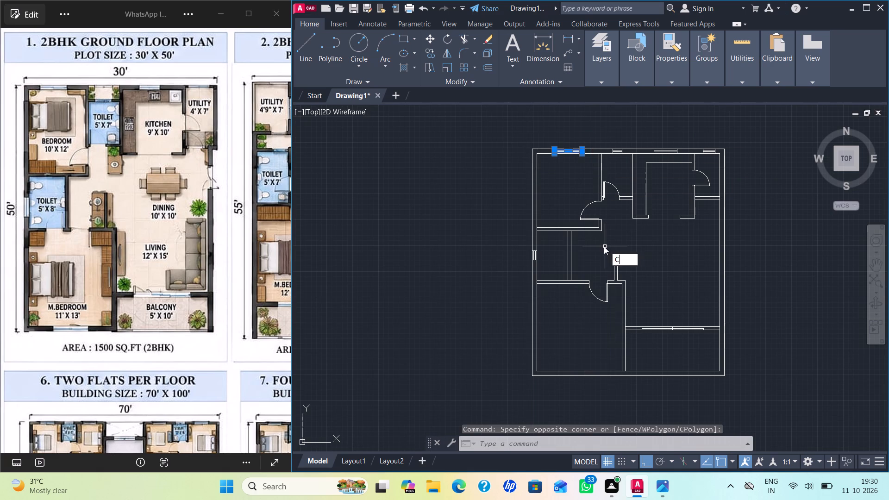
key(o)
key(Return)
click(581, 154)
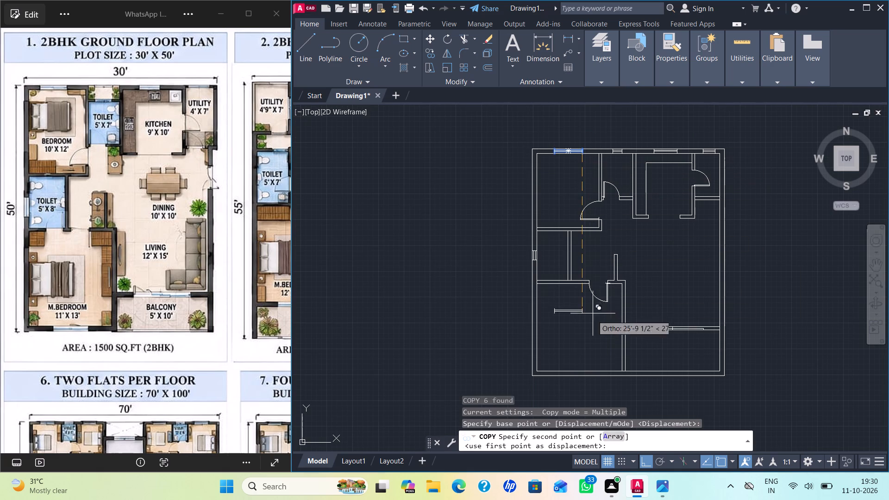
middle_drag(591, 352, 591, 237)
scroll(585, 258, up, 3)
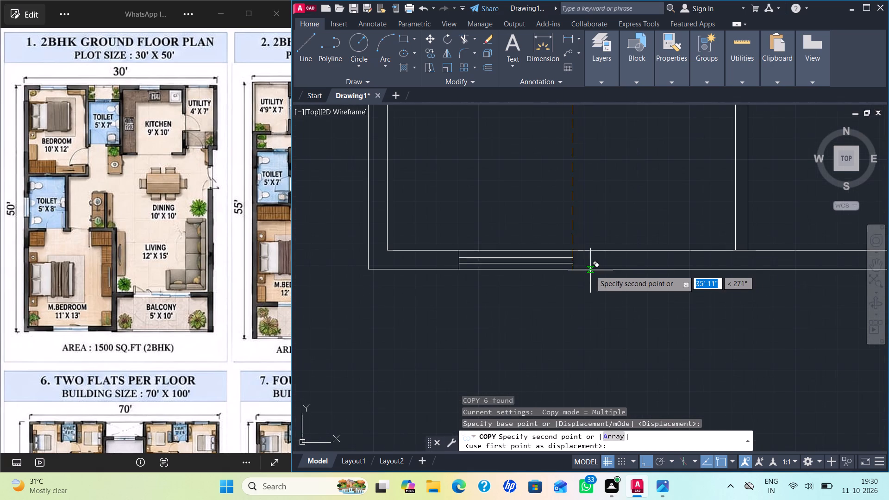
click(590, 269)
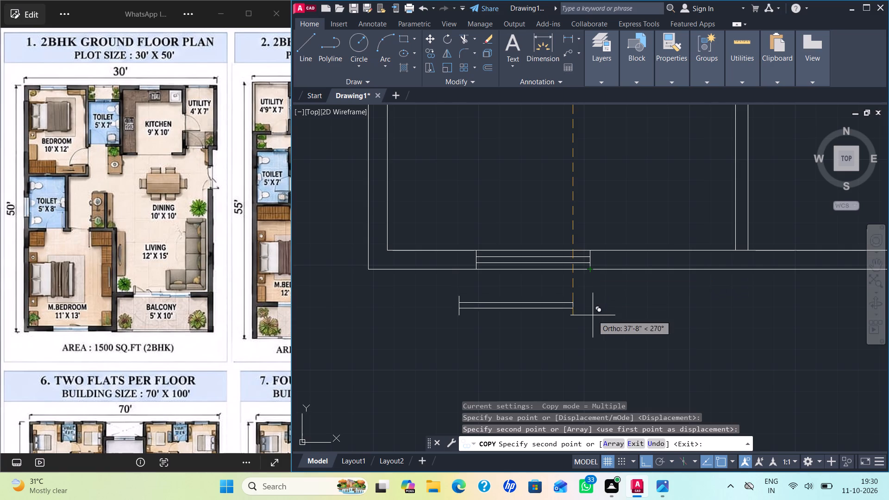
scroll(594, 323, down, 3)
key(Escape)
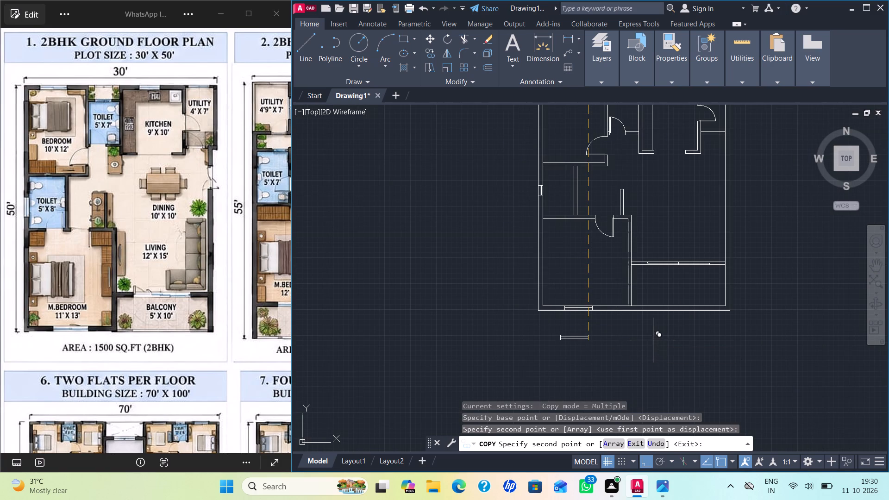
Move the master bedroom door left so its hinge side meets the left end of the wall opening.
scroll(671, 338, down, 1)
scroll(675, 340, up, 1)
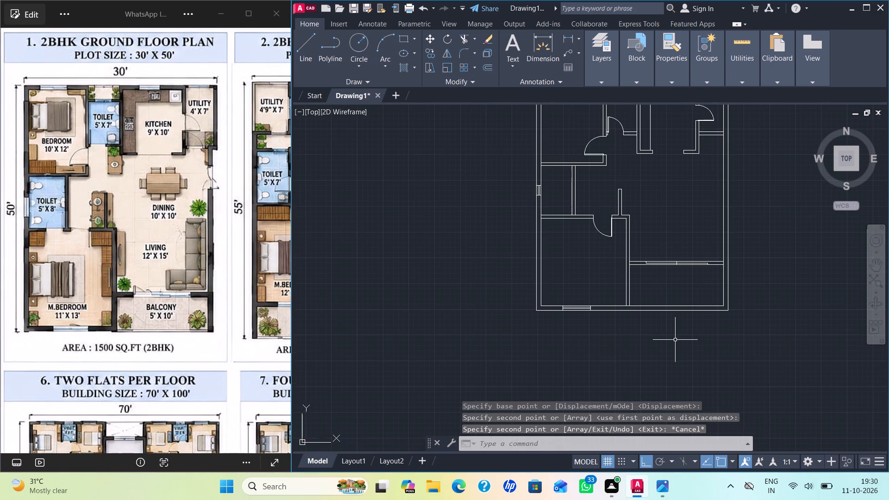
middle_drag(790, 366, 732, 382)
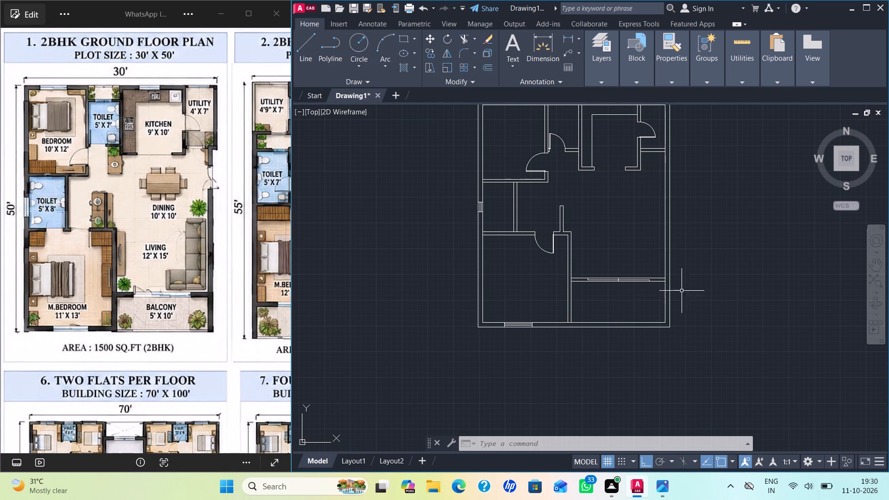
middle_drag(667, 314, 671, 364)
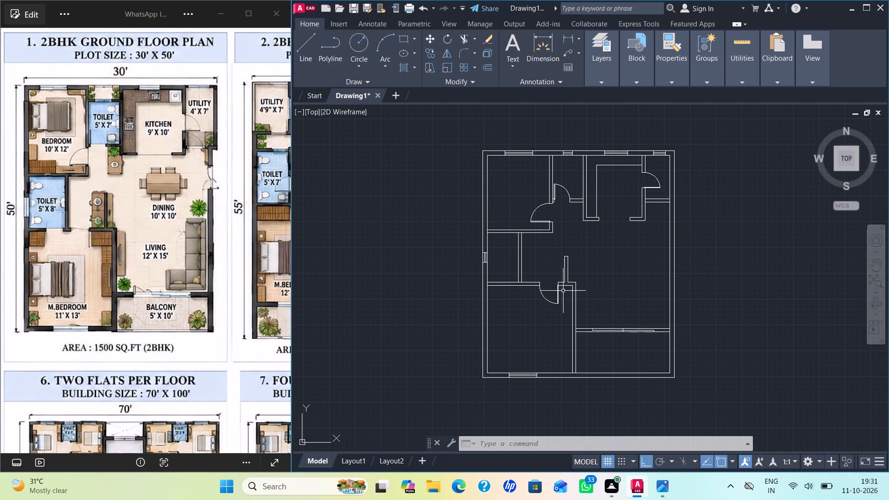
scroll(562, 292, up, 2)
click(550, 290)
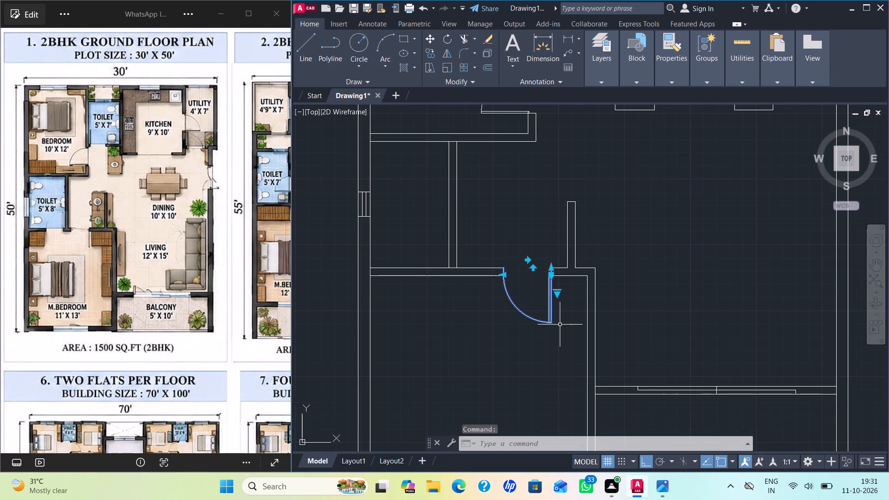
key(m)
key(Return)
click(552, 268)
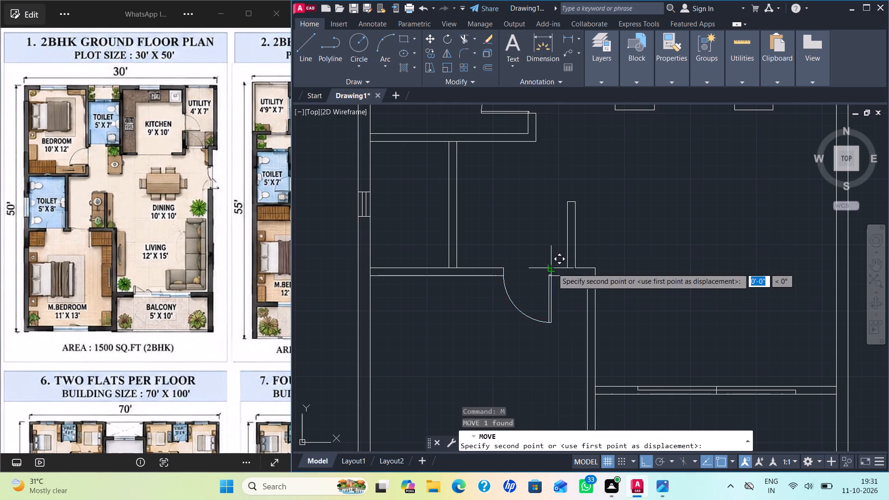
click(508, 271)
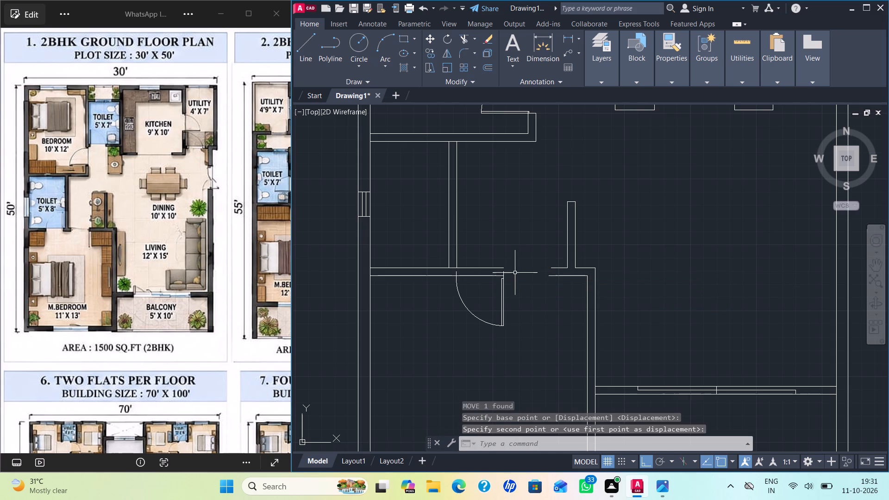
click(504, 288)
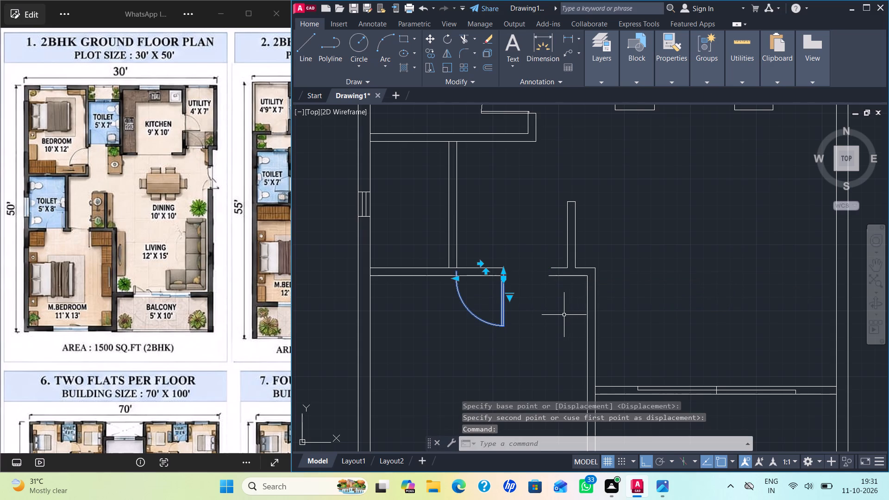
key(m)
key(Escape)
Extend both lines of the master bedroom's top wall across the old door opening to close it.
text(EX)
key(Return)
click(493, 269)
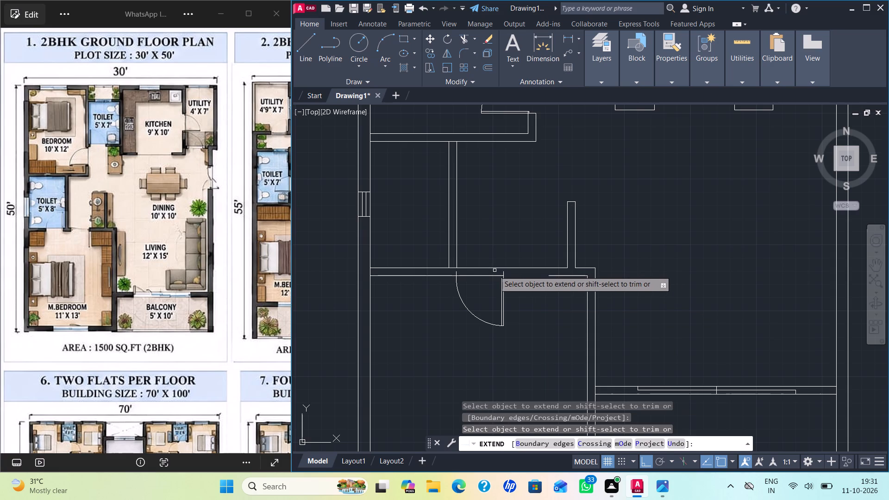
click(495, 275)
key(Escape)
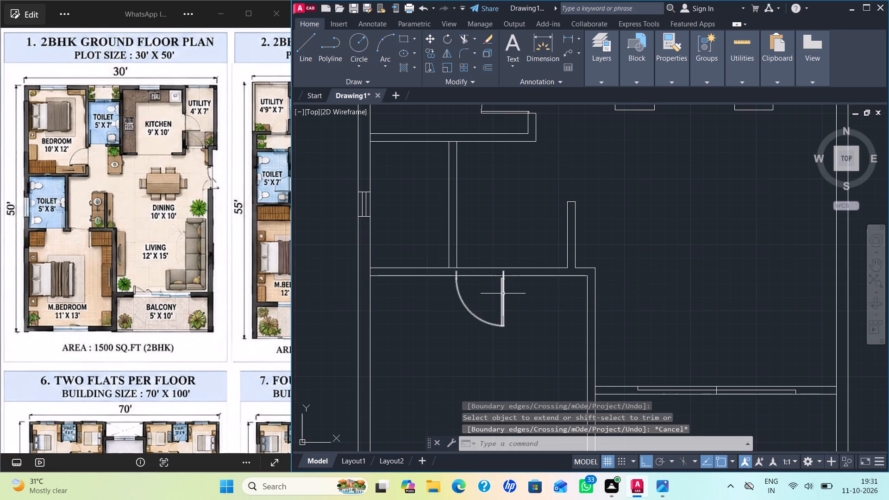
Move the master bedroom door about 8 1/2" right, snapping its hinge corner onto the wall's upper line.
click(503, 294)
key(m)
key(Return)
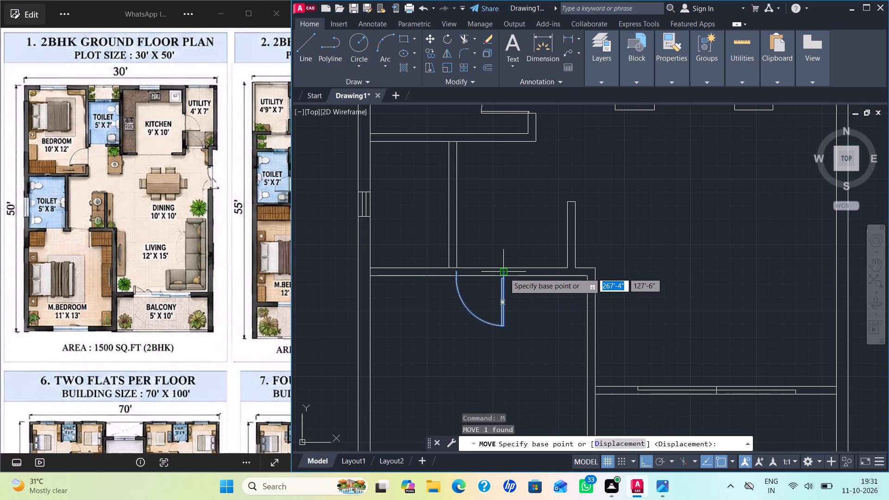
click(504, 273)
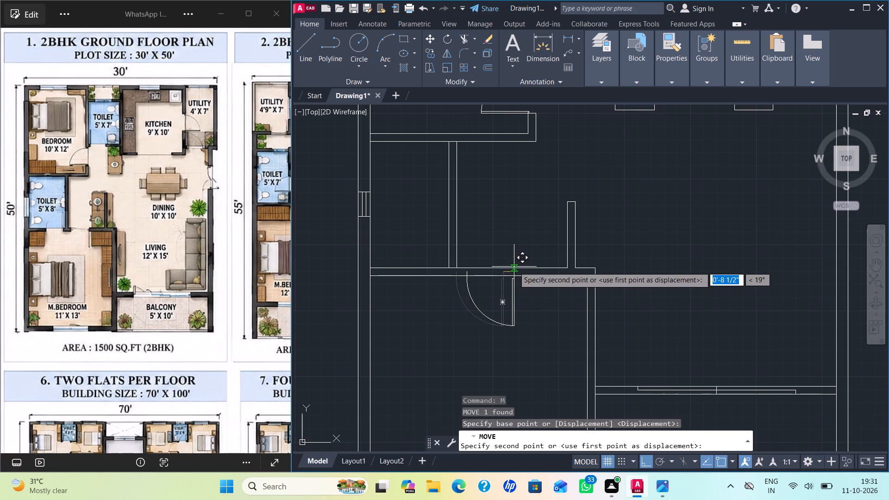
click(514, 267)
key(Escape)
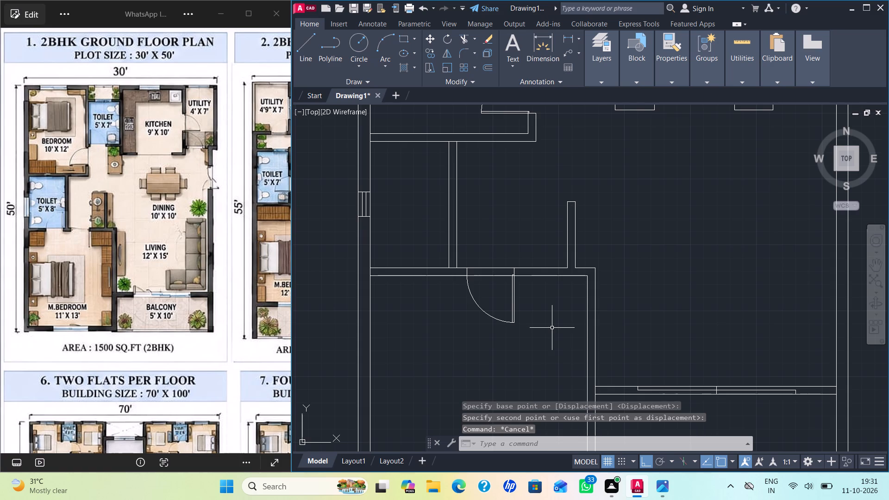
Trim both wall lines inside the repositioned master bedroom door to cut its new opening.
text(TR)
key(Return)
drag(496, 295, 497, 212)
scroll(670, 337, down, 3)
middle_drag(686, 327, 687, 319)
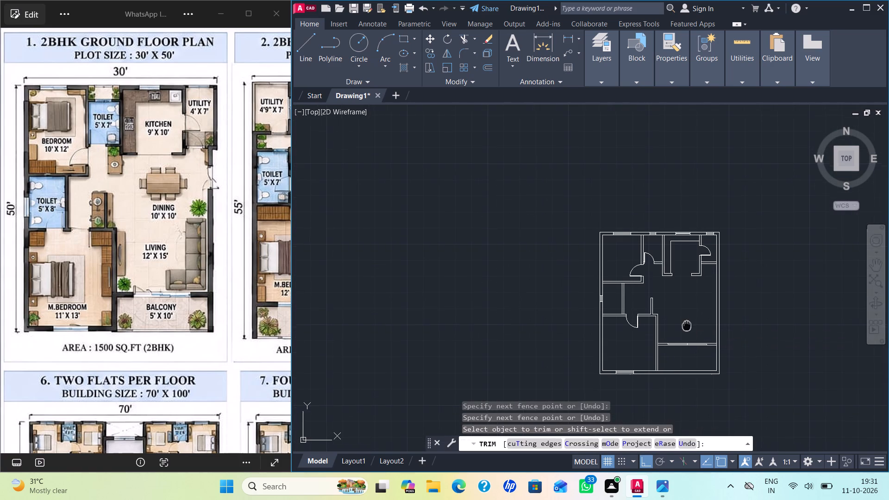
middle_drag(687, 319, 687, 294)
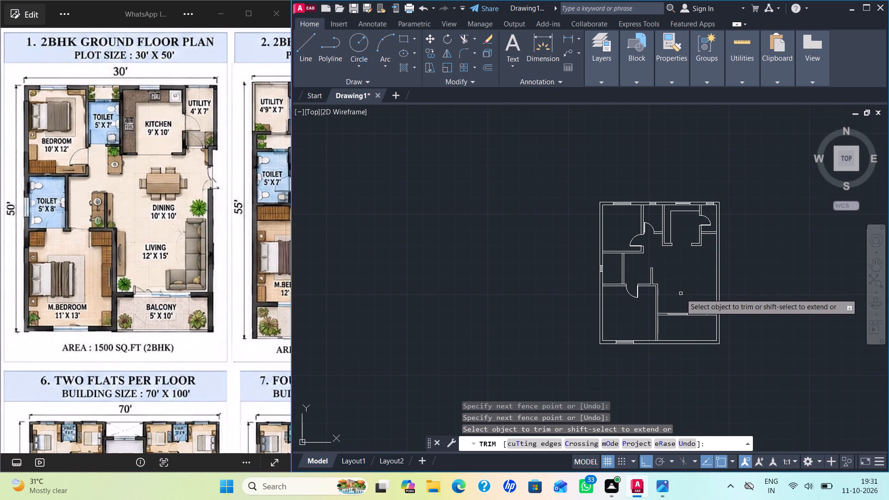
scroll(681, 294, up, 1)
key(Escape)
middle_drag(672, 300, 651, 311)
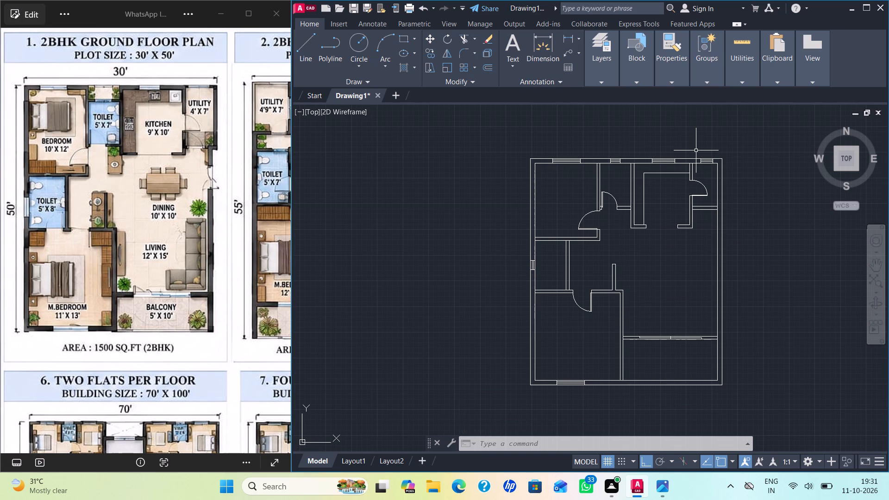
key(Escape)
Trim away the inner line of the bottom outer wall along the balcony.
middle_drag(660, 283, 641, 283)
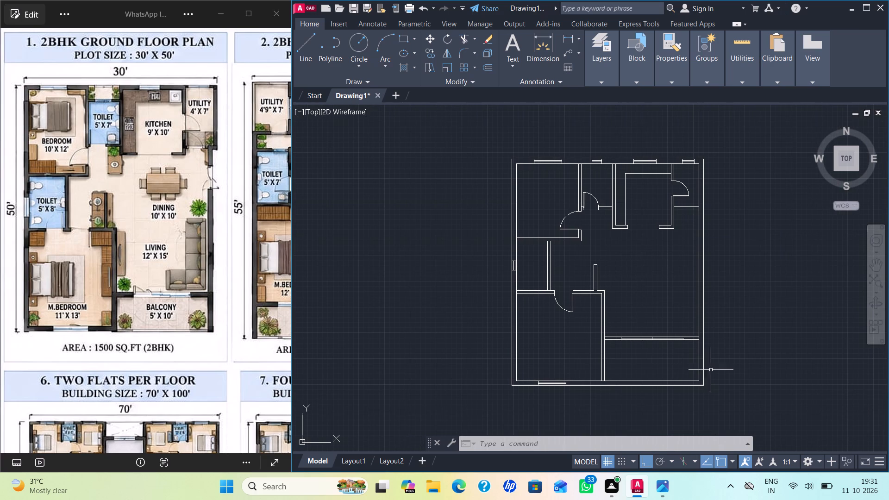
middle_drag(669, 340, 659, 315)
scroll(647, 342, up, 1)
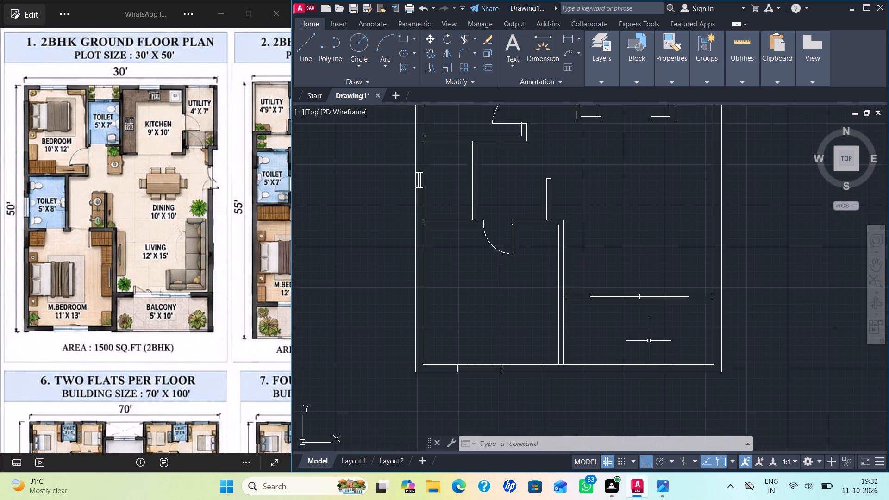
middle_drag(645, 333, 603, 264)
scroll(604, 280, up, 1)
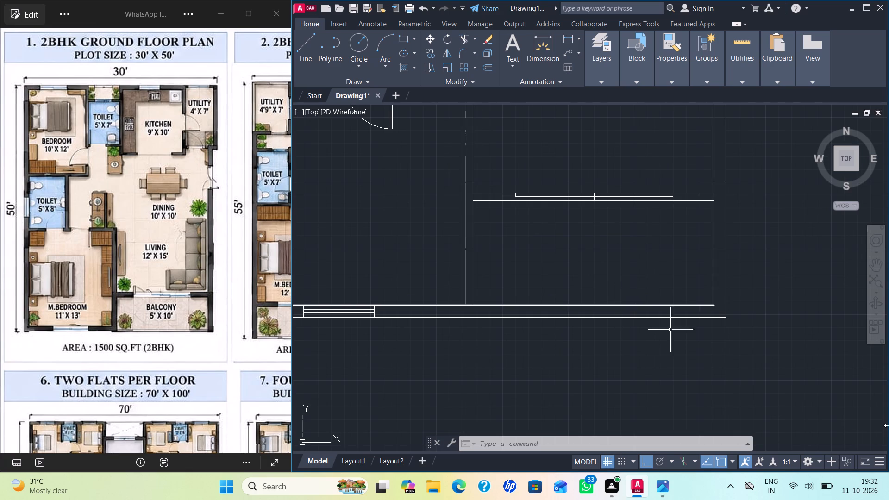
key(t)
key(r)
key(Return)
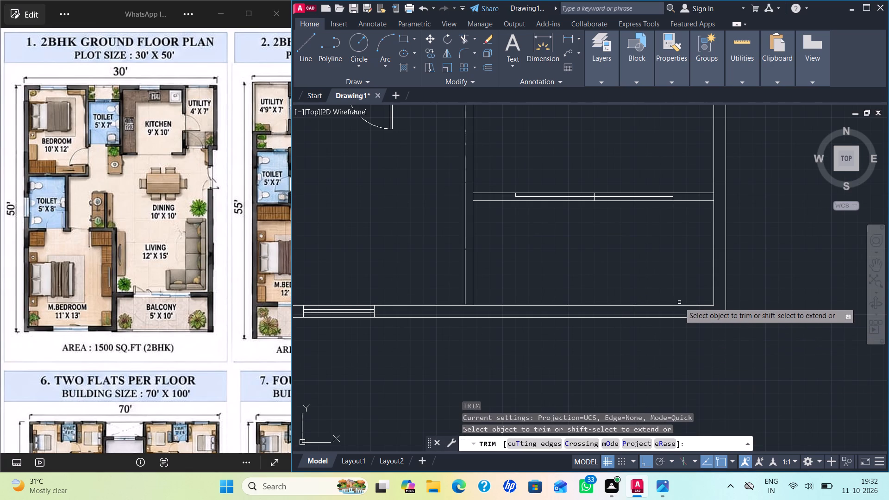
click(679, 305)
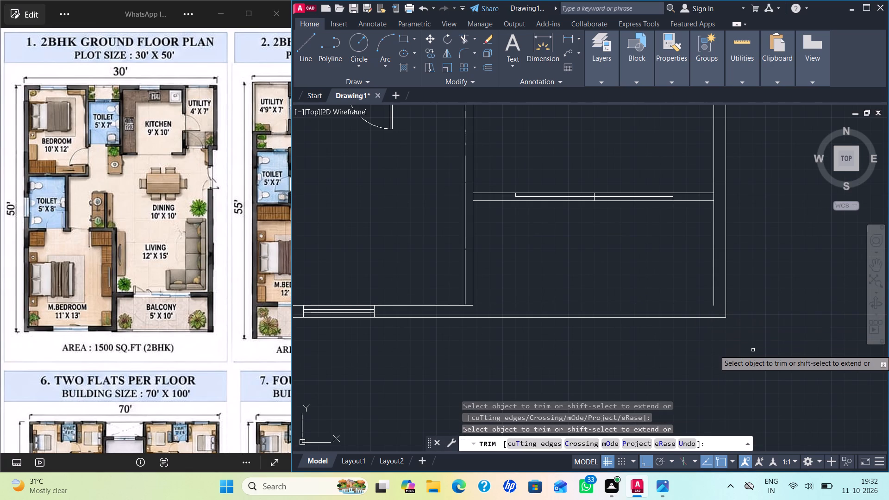
key(Escape)
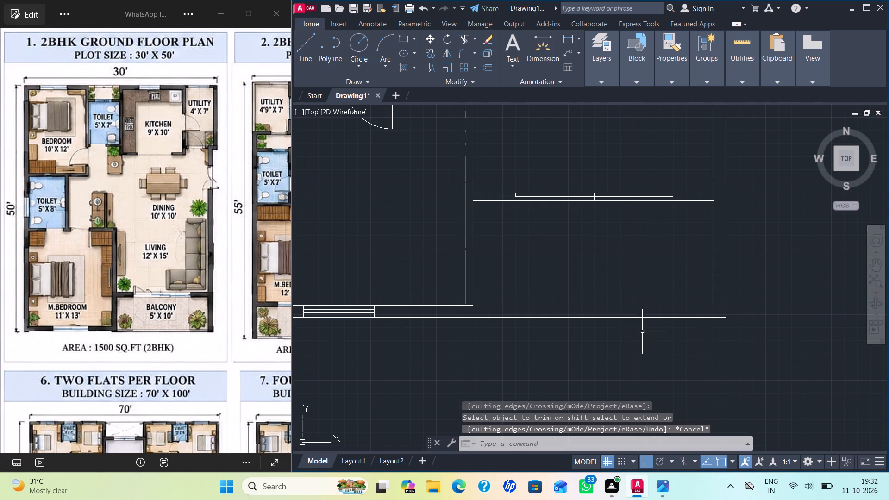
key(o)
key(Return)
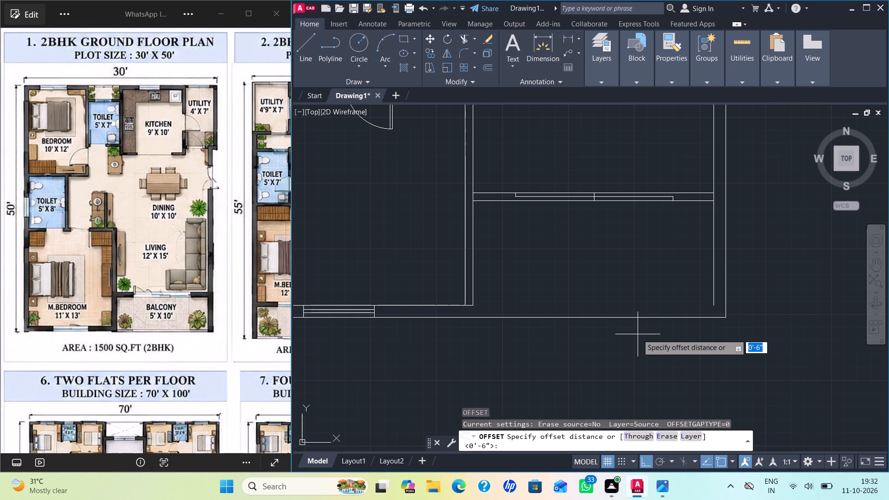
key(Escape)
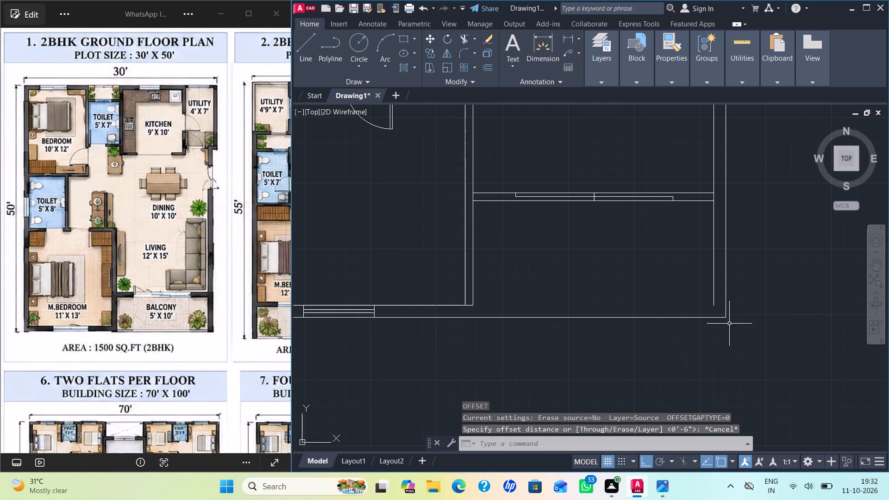
Draw the balcony's inner wall line 6" above the bottom outer line, from the plan's bottom-right corner to the master bedroom wall, joining that wall's corner.
key(l)
key(Return)
click(727, 319)
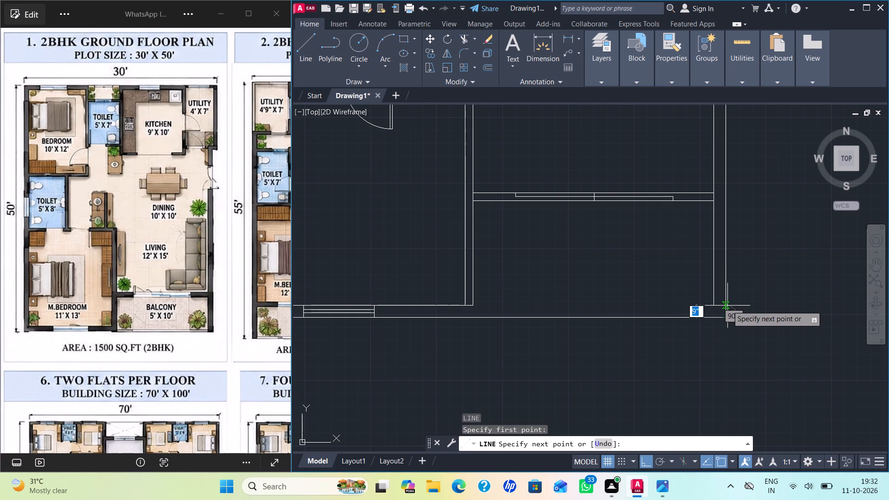
text(TK)
key(Return)
scroll(727, 315, up, 1)
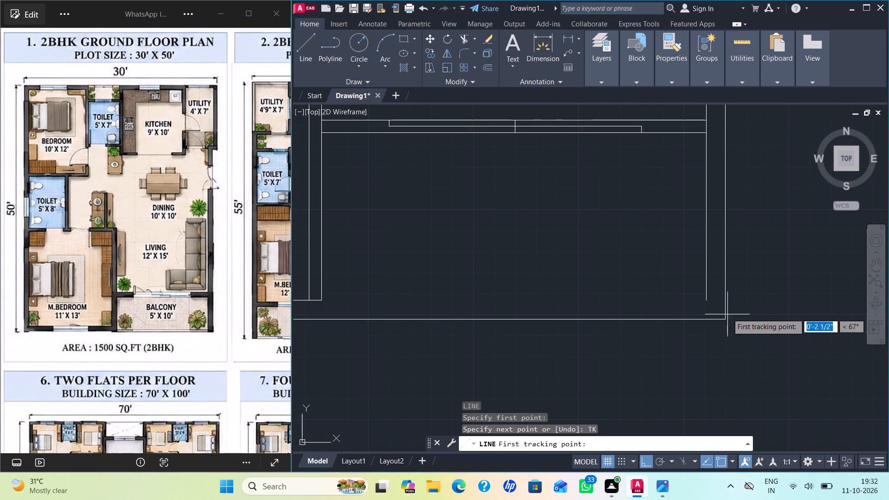
click(727, 322)
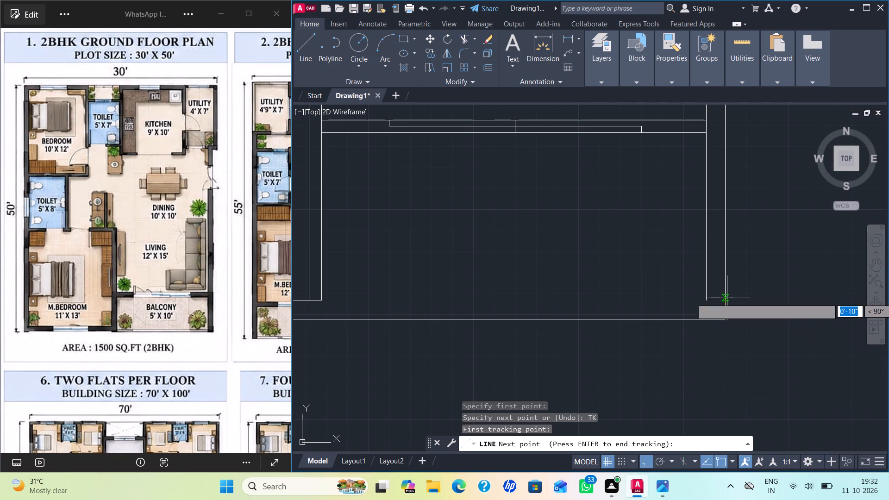
key(6)
key(shift+quotedbl)
key(Return)
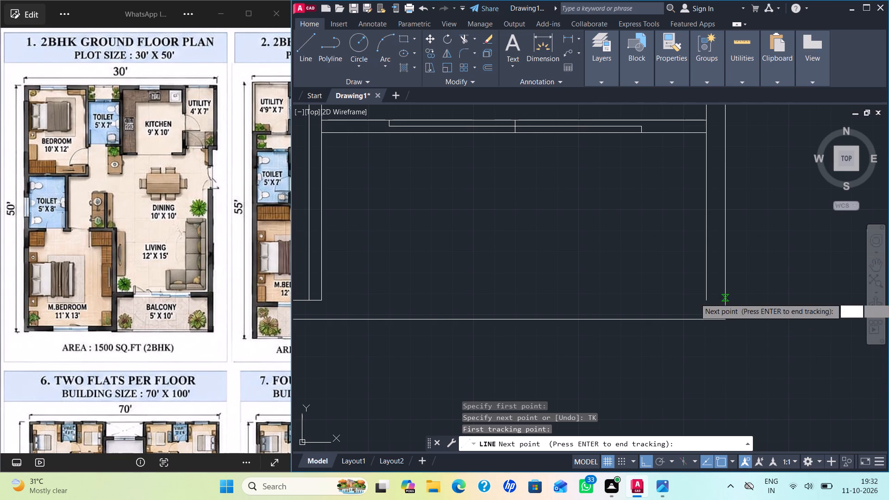
key(Return)
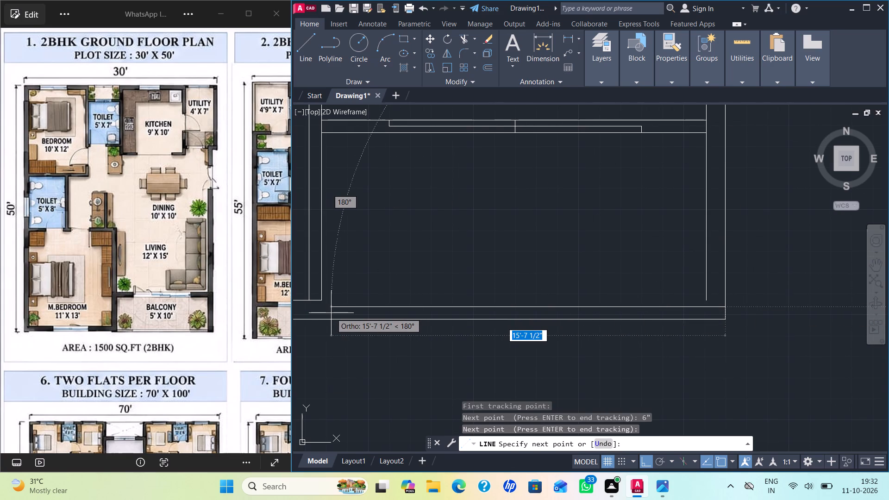
scroll(331, 313, up, 2)
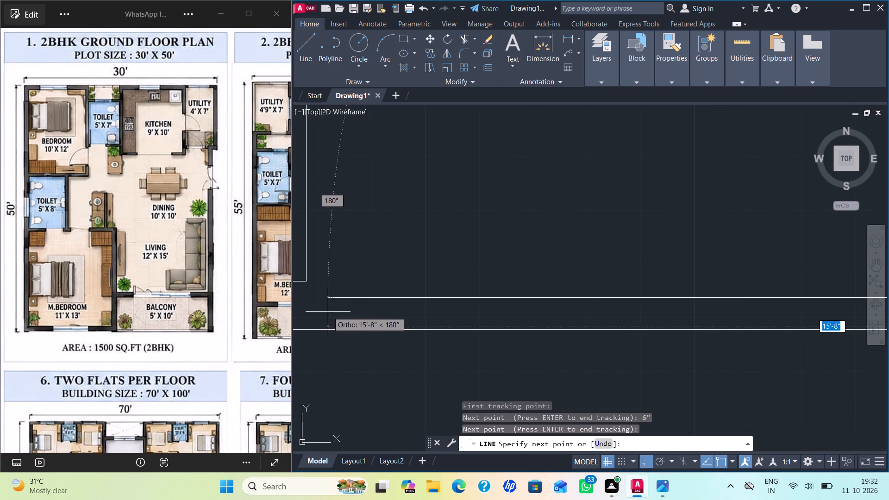
middle_drag(328, 311, 423, 296)
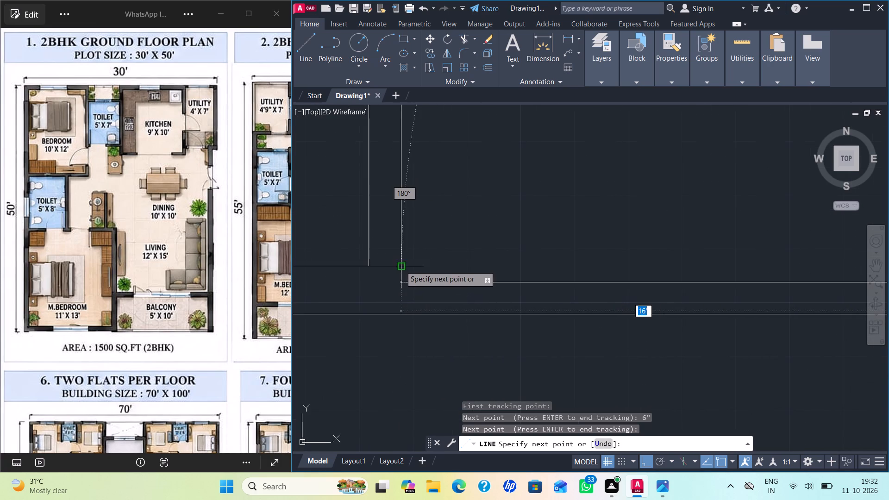
click(401, 282)
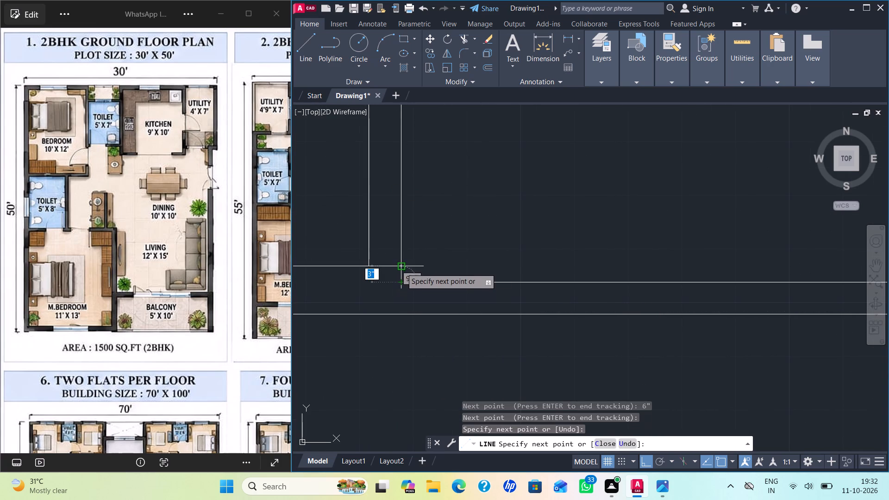
click(401, 267)
key(Escape)
scroll(443, 283, down, 1)
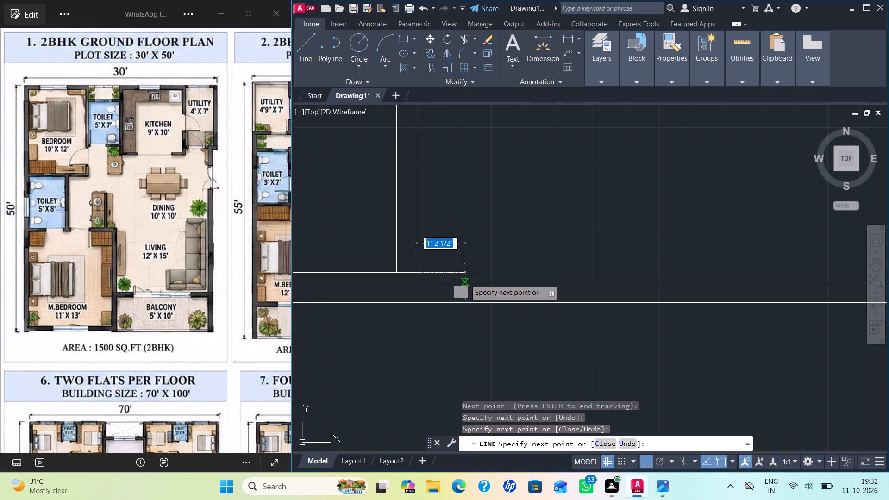
key(Escape)
Trim the short line across the bottom end of the wall between the master bedroom and the balcony.
text(TR)
key(Return)
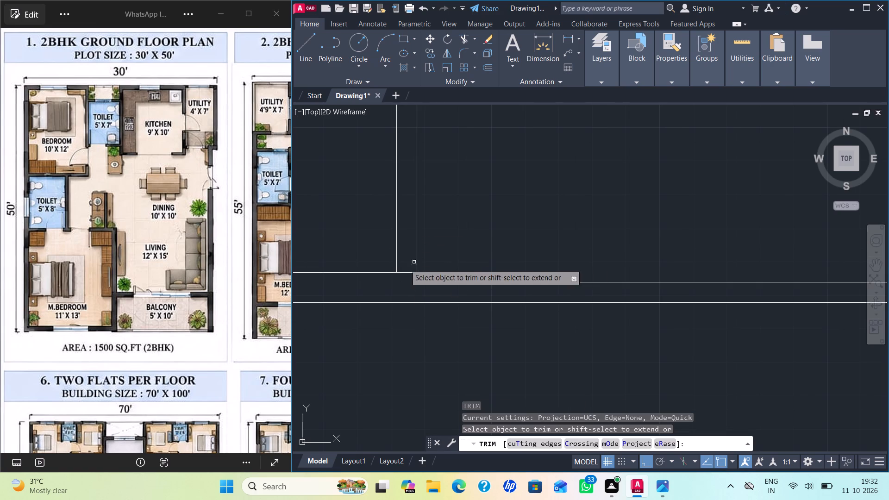
click(407, 272)
scroll(503, 239, down, 3)
scroll(599, 237, down, 1)
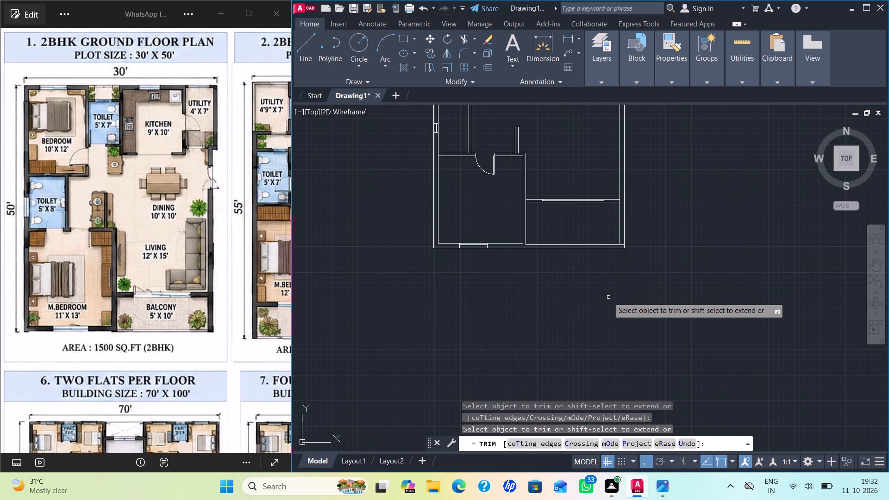
middle_drag(608, 297, 594, 355)
scroll(531, 326, up, 2)
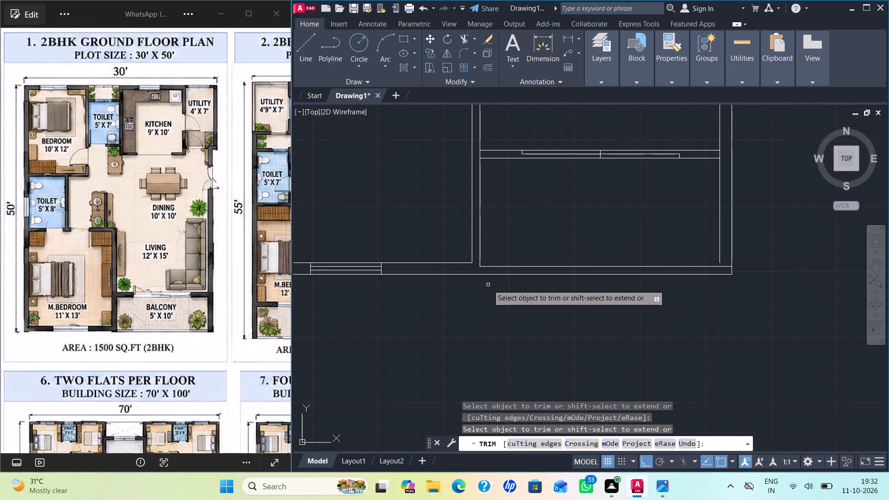
scroll(488, 284, up, 2)
key(Escape)
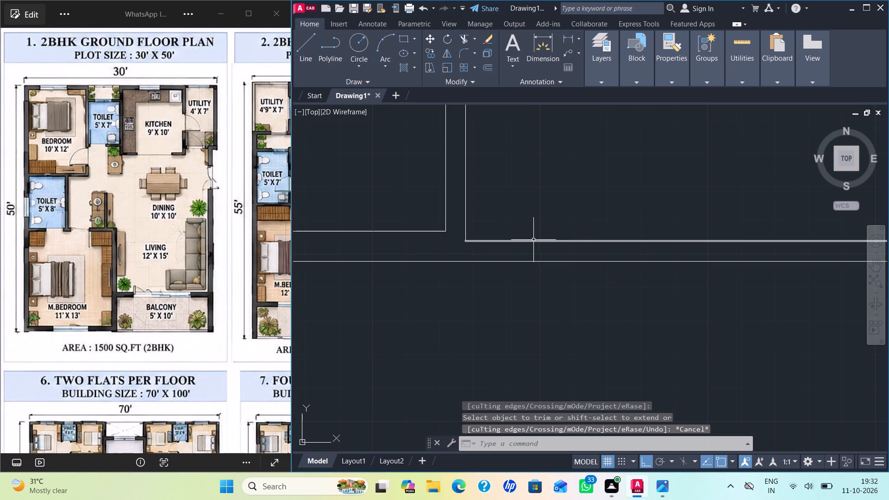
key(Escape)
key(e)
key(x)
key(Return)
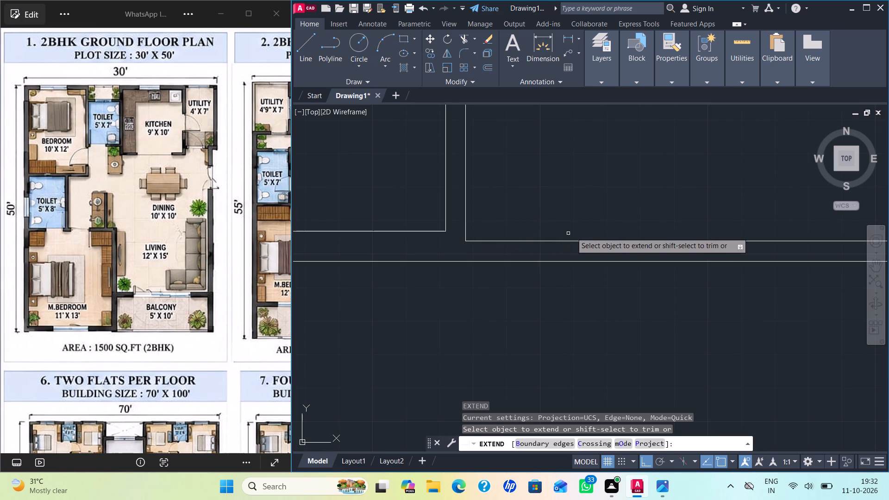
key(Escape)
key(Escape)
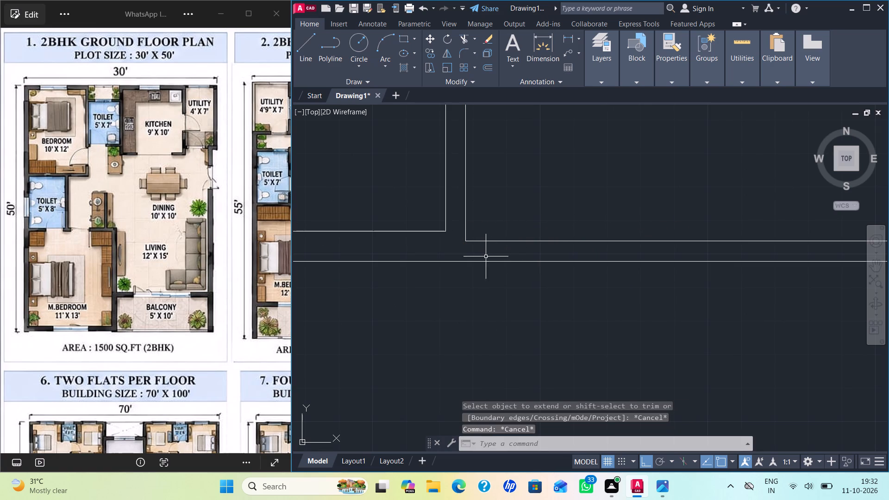
Draw a short vertical line from the balcony's bottom-left inner corner down to the bottom outer wall line.
key(l)
key(Return)
click(464, 241)
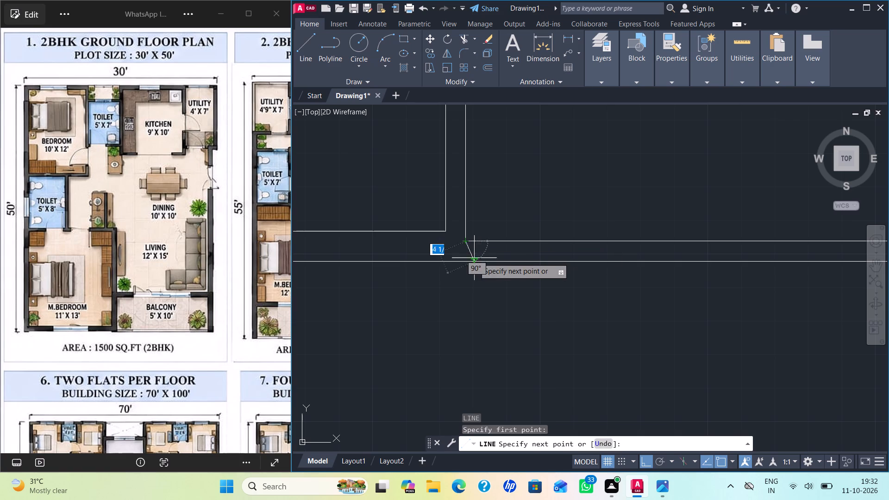
click(462, 257)
key(Escape)
Extend the right outer wall's inner line down to the balcony's new inner wall line.
scroll(517, 277, down, 3)
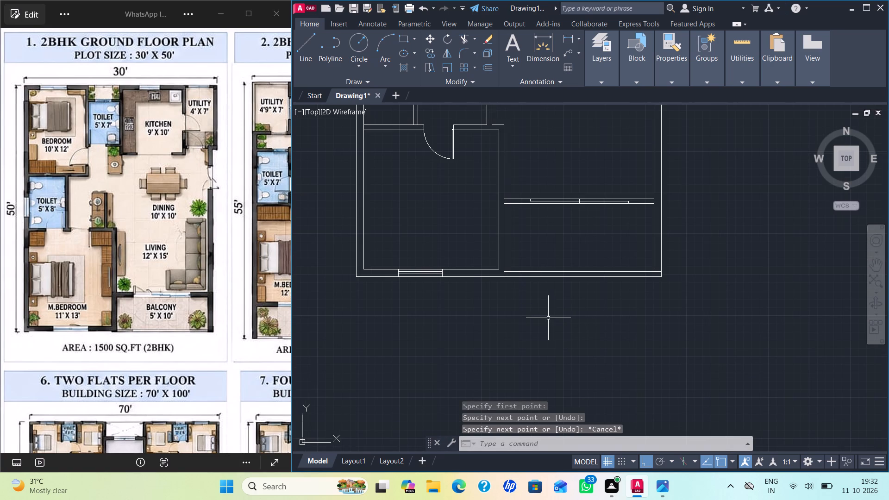
scroll(657, 264, up, 2)
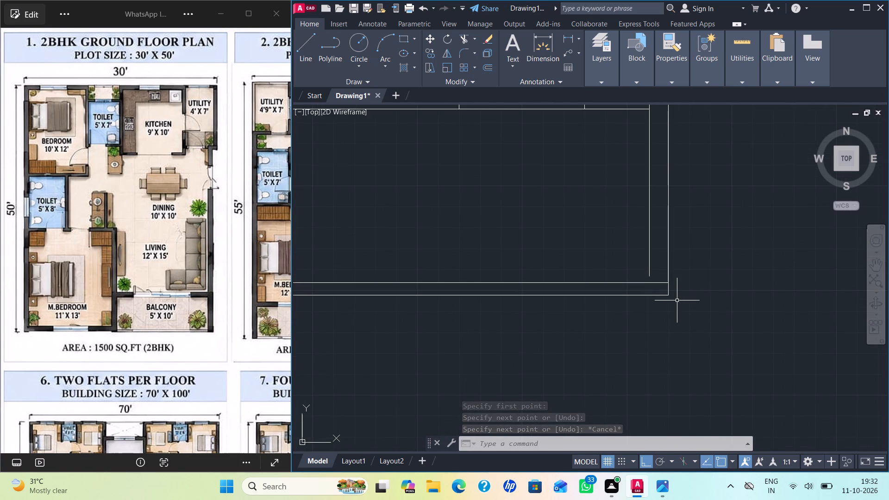
key(e)
key(x)
key(Return)
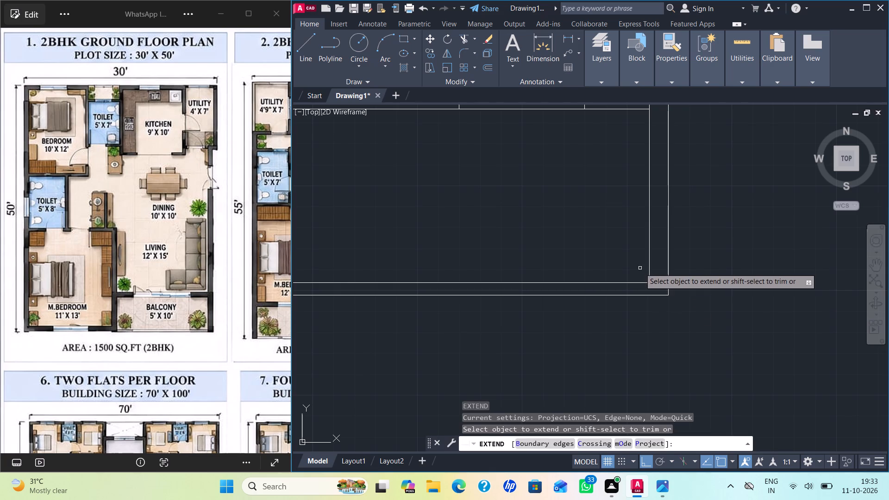
click(651, 269)
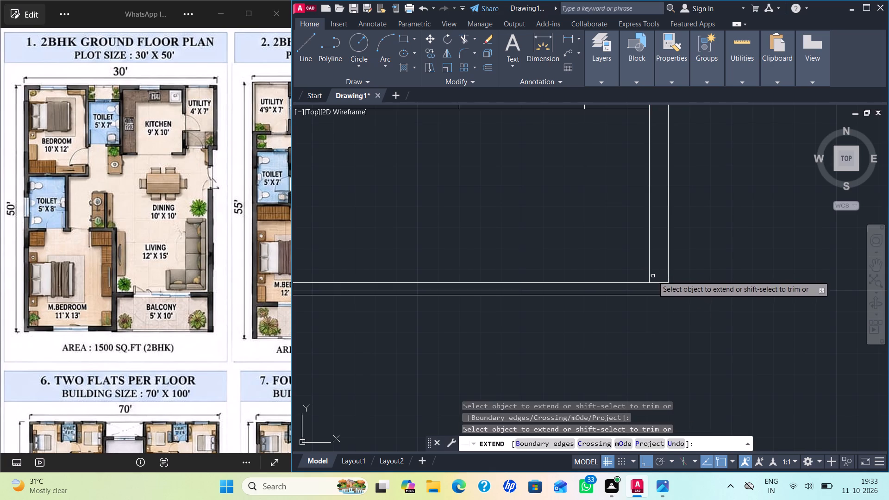
key(Escape)
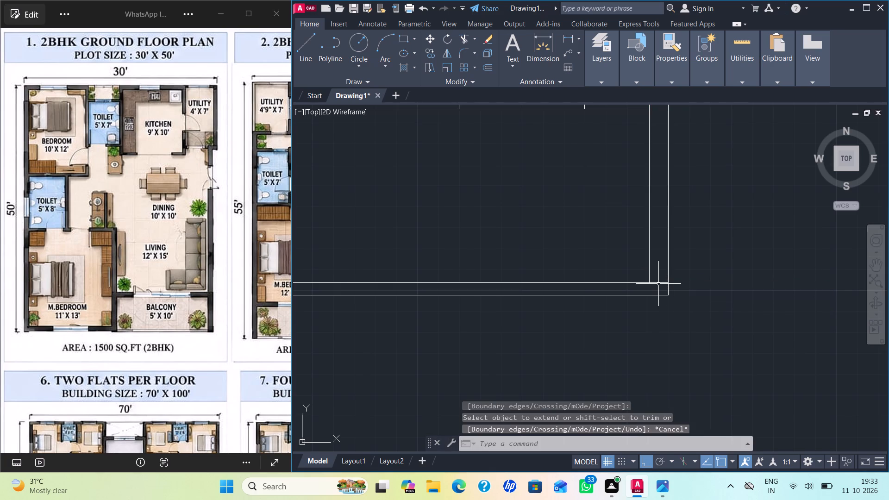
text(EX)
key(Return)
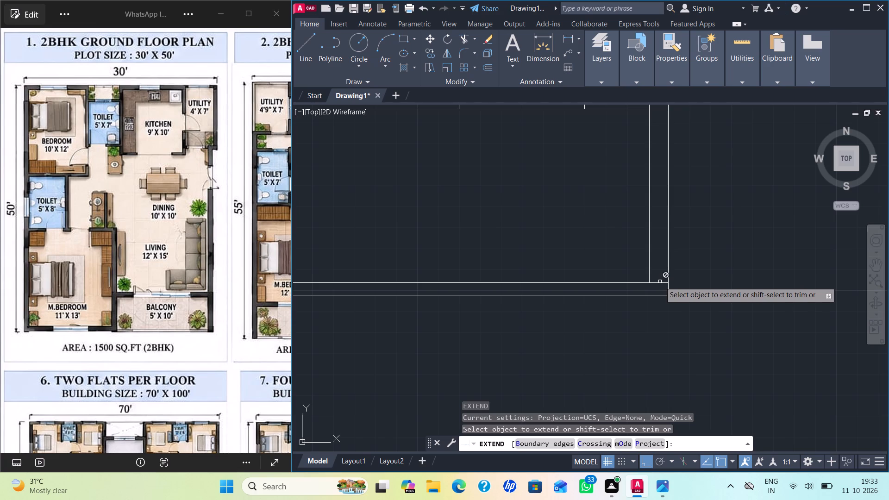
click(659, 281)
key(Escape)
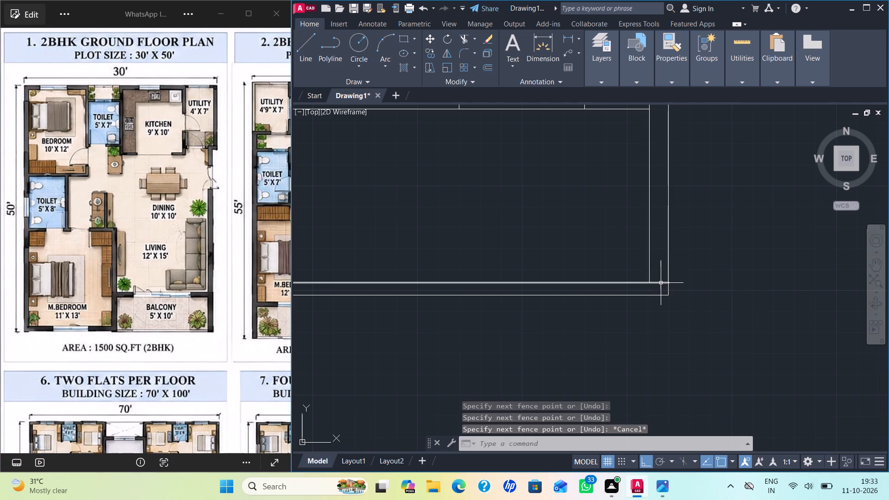
Trim the balcony's bottom inner line where it runs past the right wall's inner line to clean up the corner.
key(t)
key(r)
key(Return)
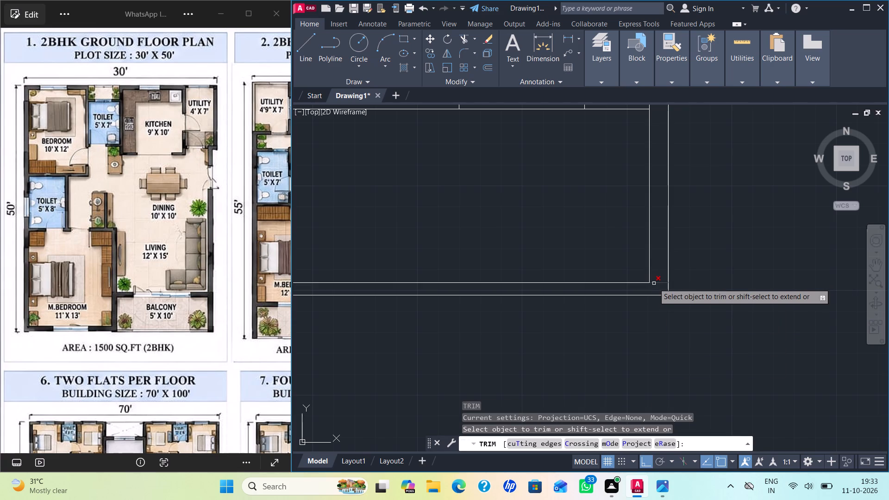
click(655, 283)
scroll(708, 291, down, 3)
middle_drag(715, 297, 702, 391)
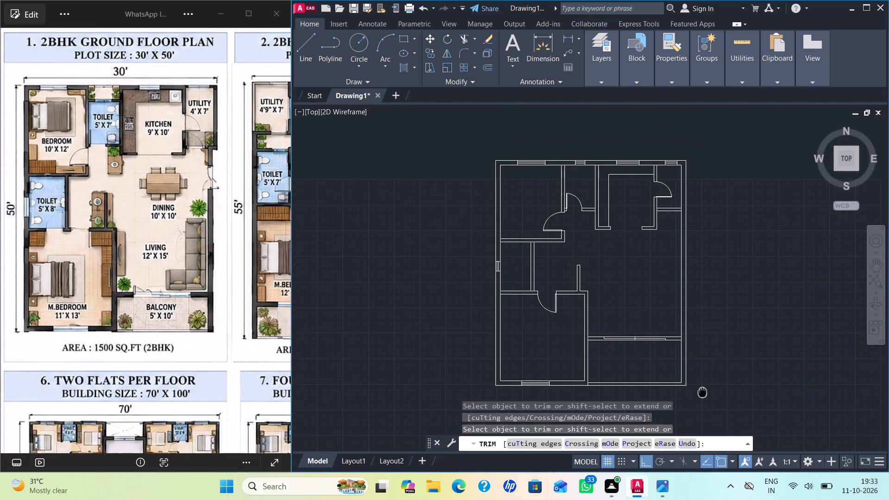
middle_drag(702, 391, 702, 387)
key(Escape)
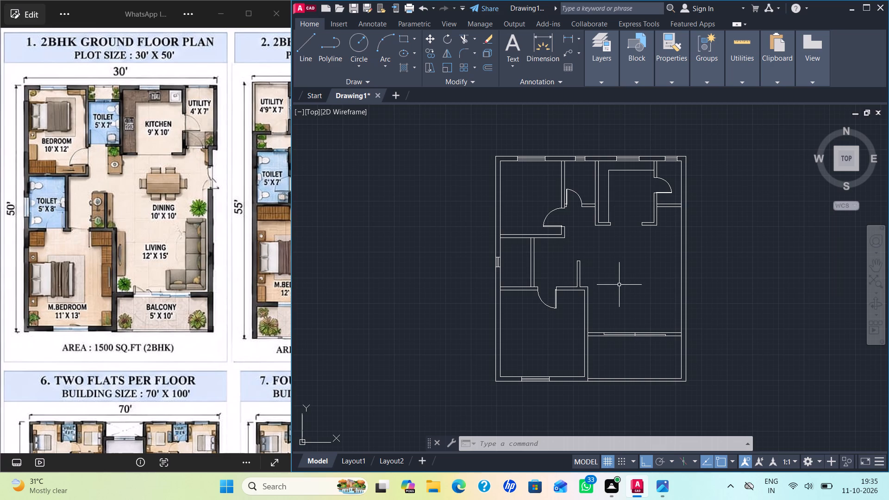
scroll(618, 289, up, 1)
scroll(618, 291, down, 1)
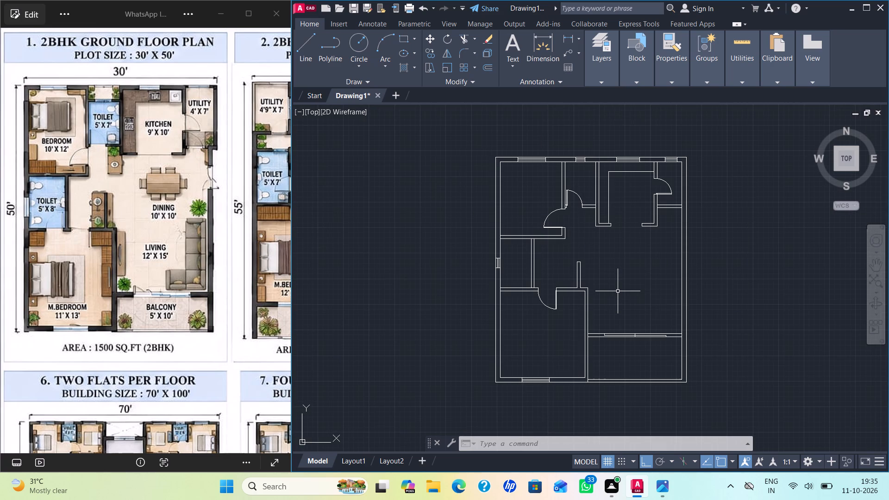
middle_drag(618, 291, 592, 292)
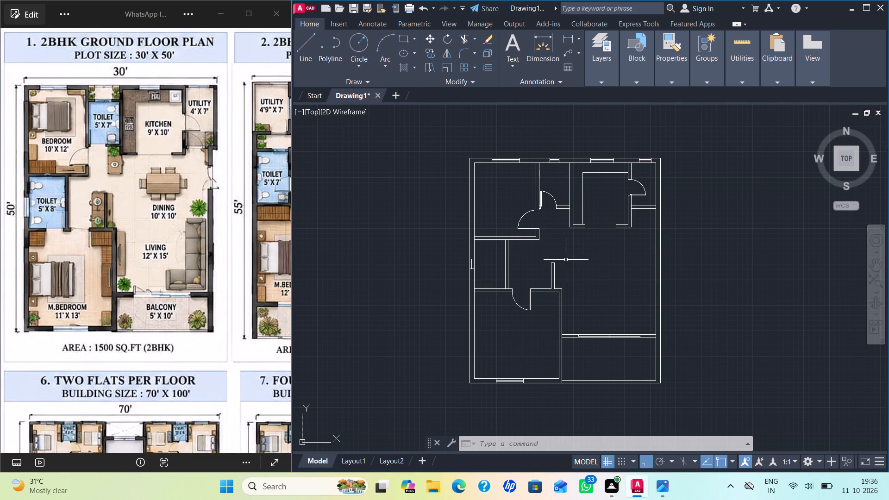
Insert the Bed - Queen block from DesignCenter at scale 1 and angle 0, placing it outside the plan to the left.
key(ctrl+2)
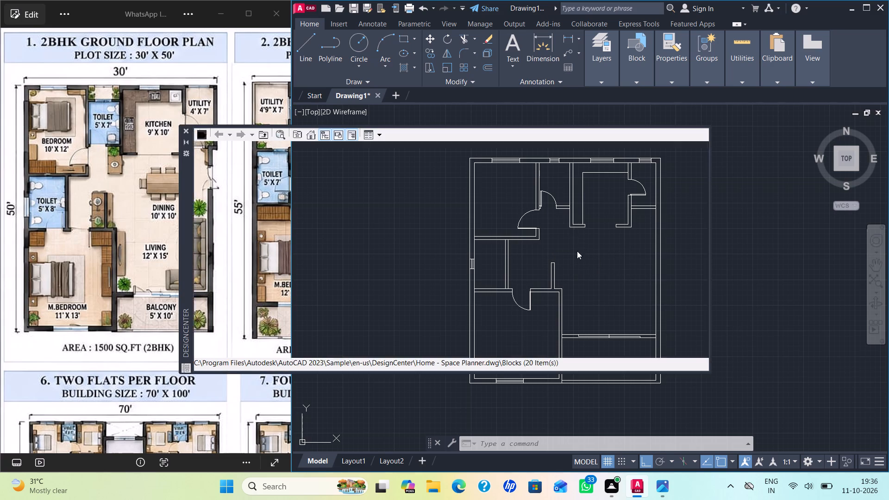
double_click(324, 168)
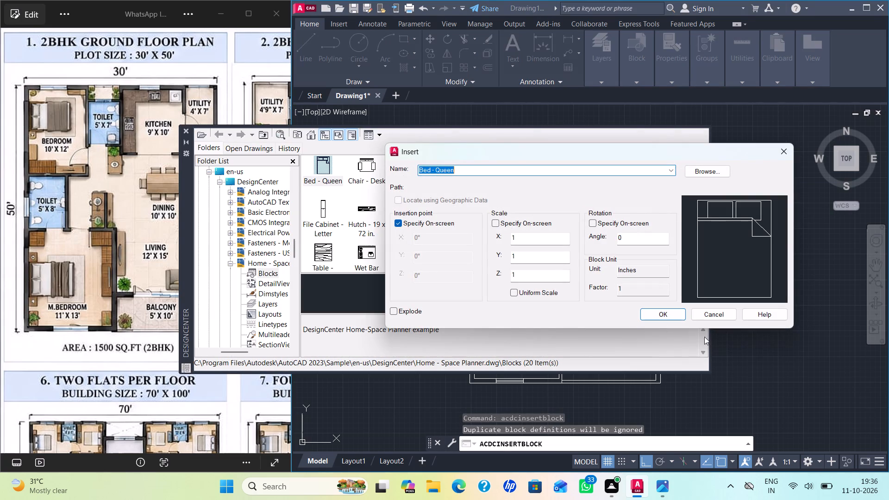
click(663, 314)
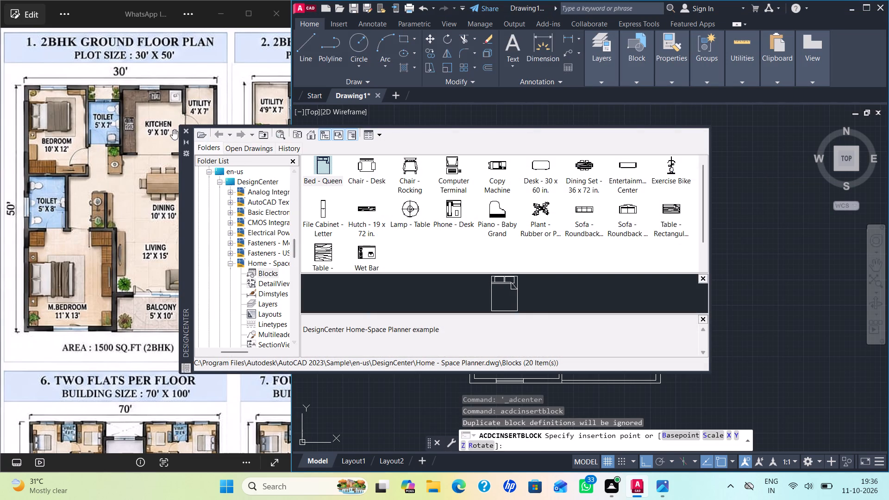
click(185, 130)
click(386, 237)
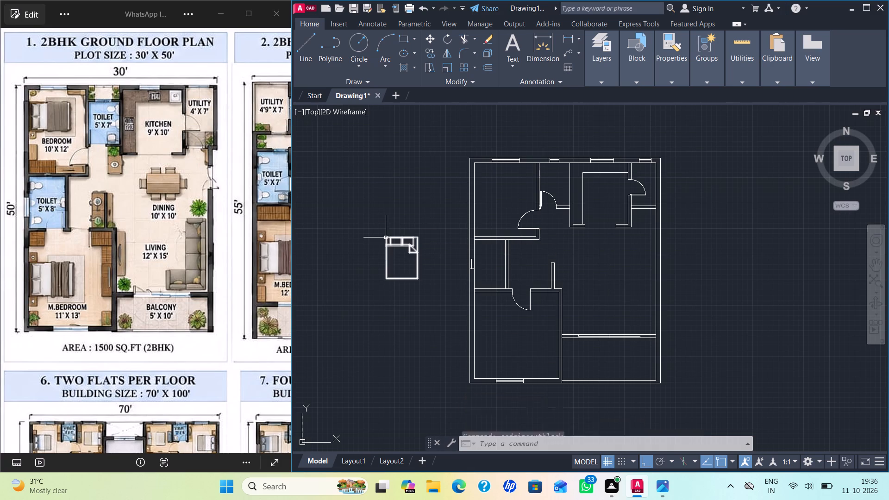
Rotate the queen bed block outside the plan by 90° so its pillows face left.
click(397, 237)
key(r)
key(o)
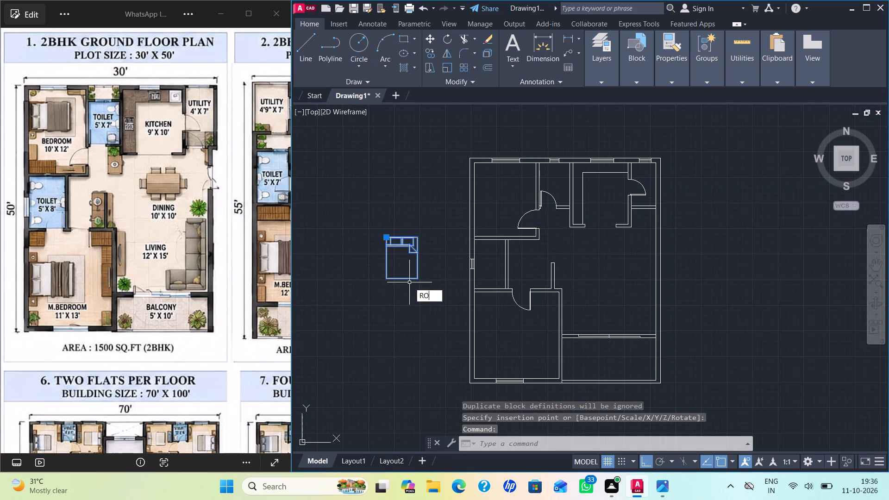
key(Return)
click(419, 235)
click(409, 171)
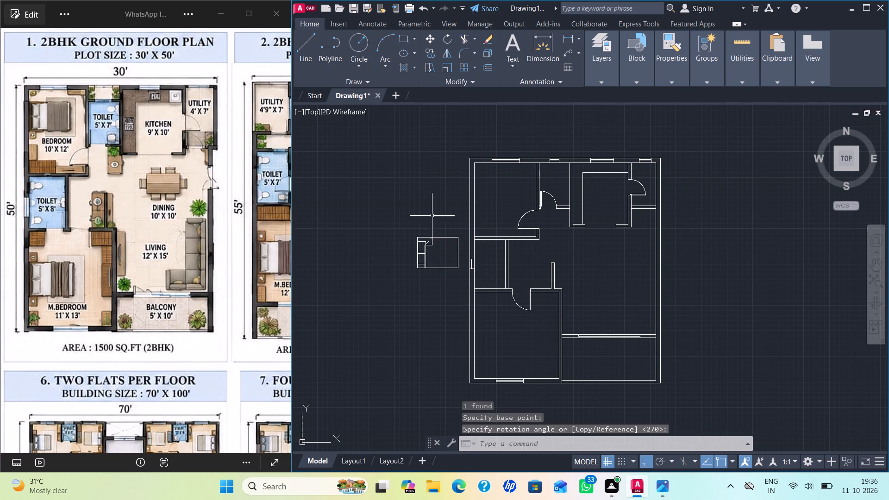
Scale the rotated bed block down slightly by eye, using its lower-left corner as the base point.
click(440, 237)
key(s)
key(c)
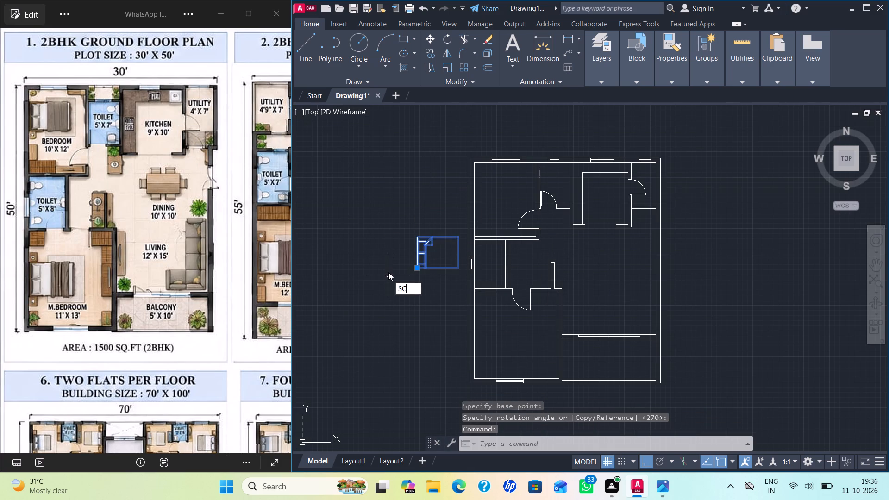
key(Return)
click(414, 269)
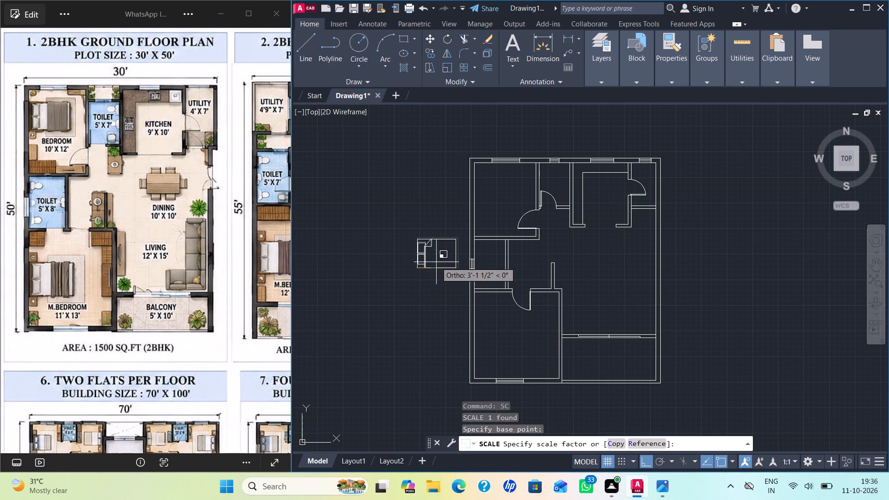
scroll(435, 260, up, 2)
click(433, 259)
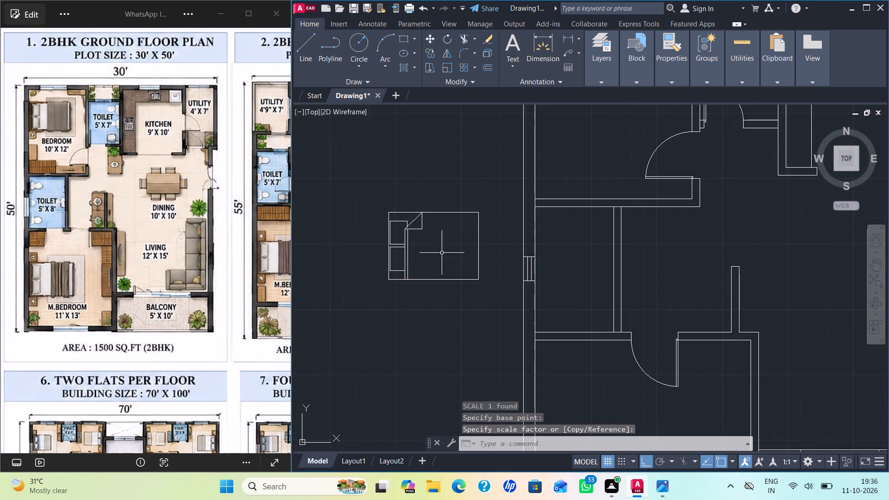
Move the bed with ortho off into the upper-left bedroom, placing its pillow side close to the left outer wall.
click(436, 213)
click(391, 281)
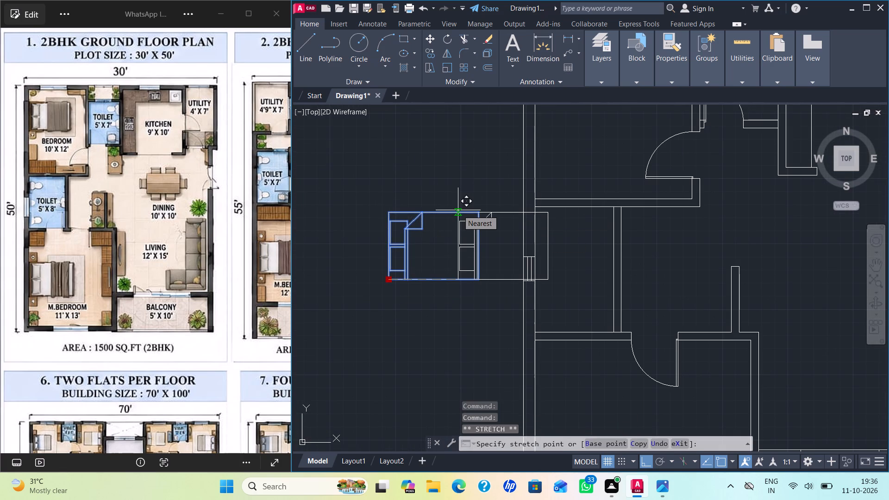
key(F8)
scroll(479, 203, down, 1)
middle_drag(520, 200, 458, 286)
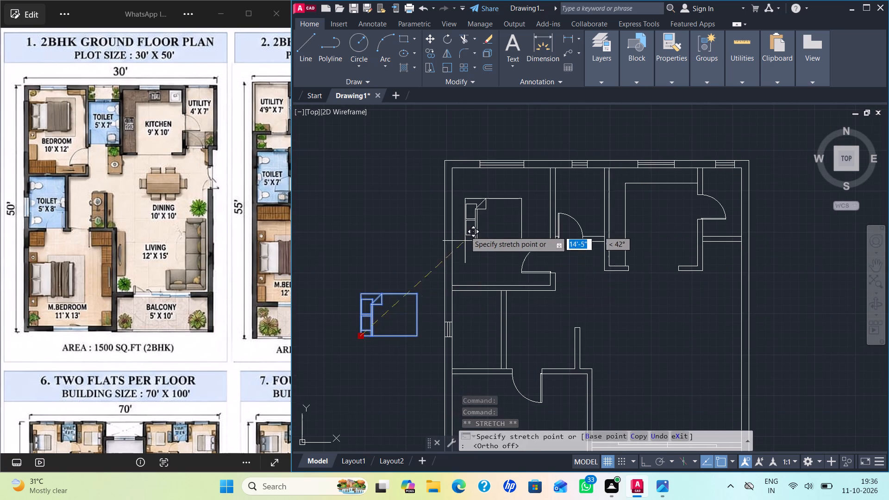
scroll(464, 224, up, 3)
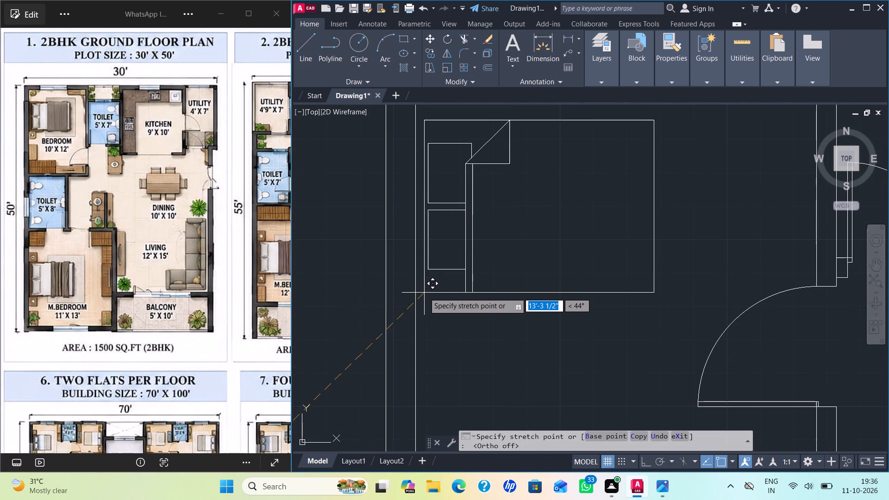
click(424, 297)
scroll(463, 315, down, 3)
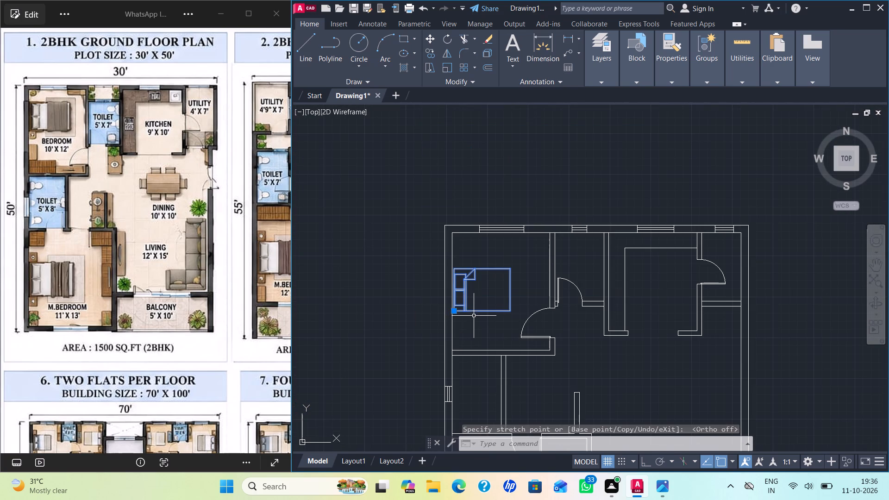
Shift the bed slightly upward in the upper-left bedroom, keeping its pillow side beside the left wall.
middle_drag(474, 316, 517, 223)
scroll(502, 226, up, 3)
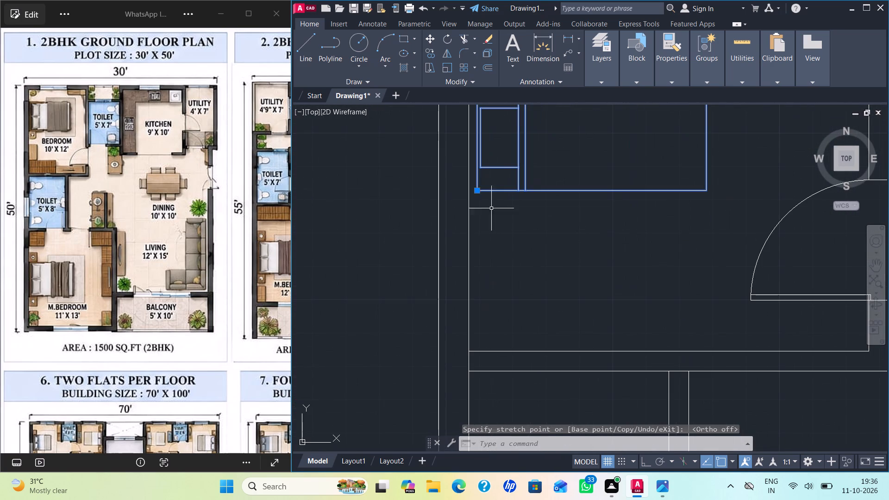
click(478, 190)
click(476, 170)
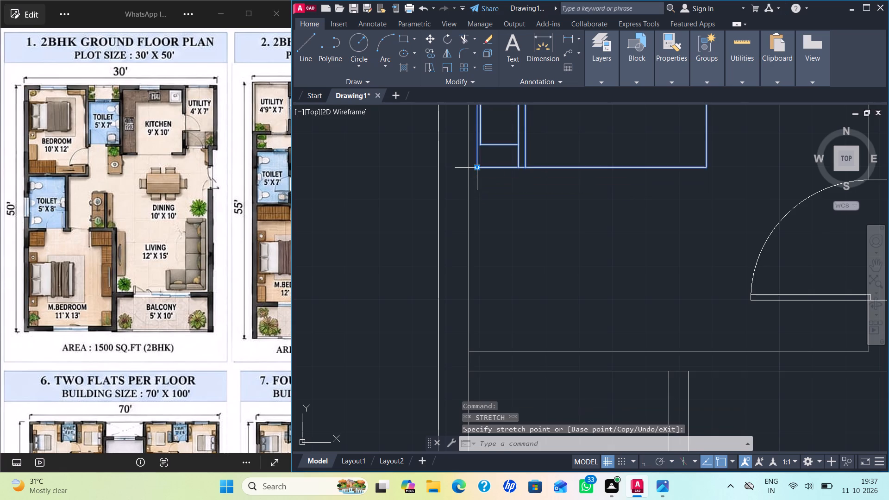
scroll(493, 201, down, 3)
scroll(414, 240, down, 2)
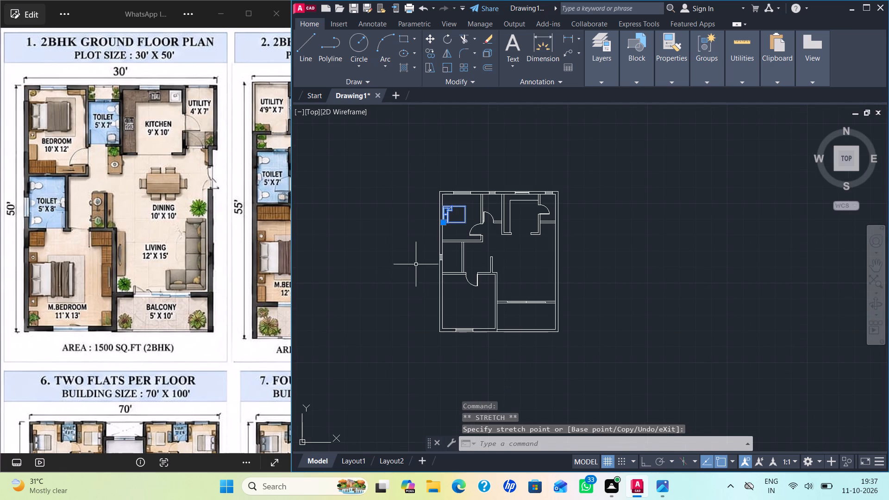
key(Escape)
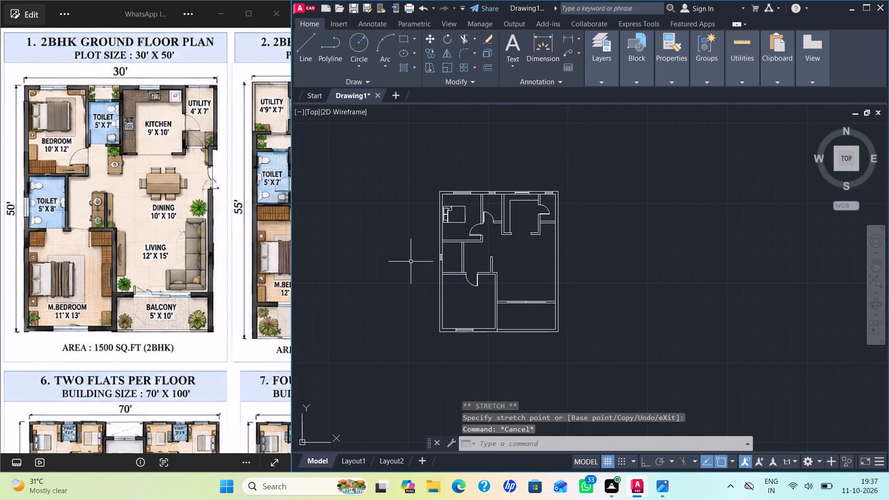
Copy the bed from its lower-left corner into the master bedroom, with its pillow side beside the left outer wall.
scroll(475, 210, up, 1)
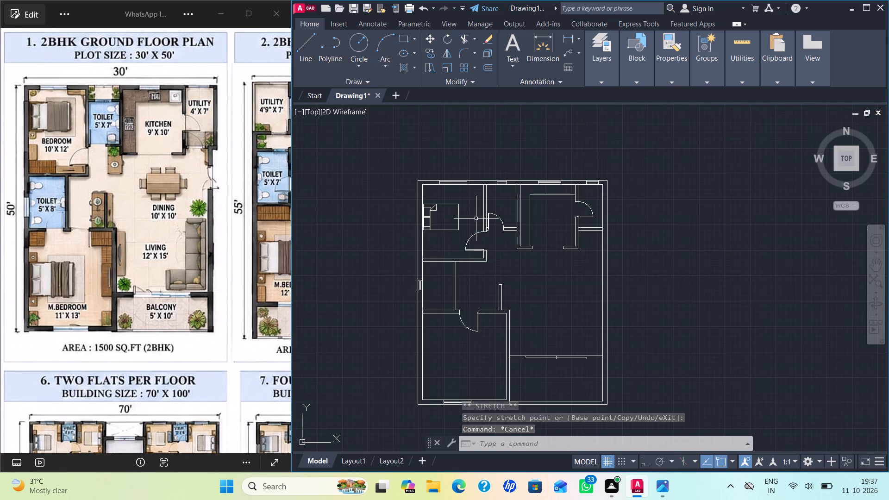
click(457, 205)
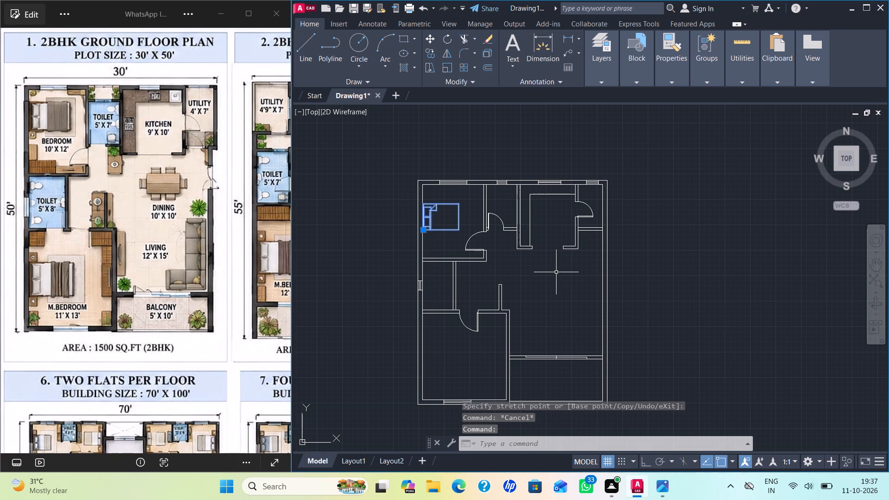
key(c)
key(o)
key(Return)
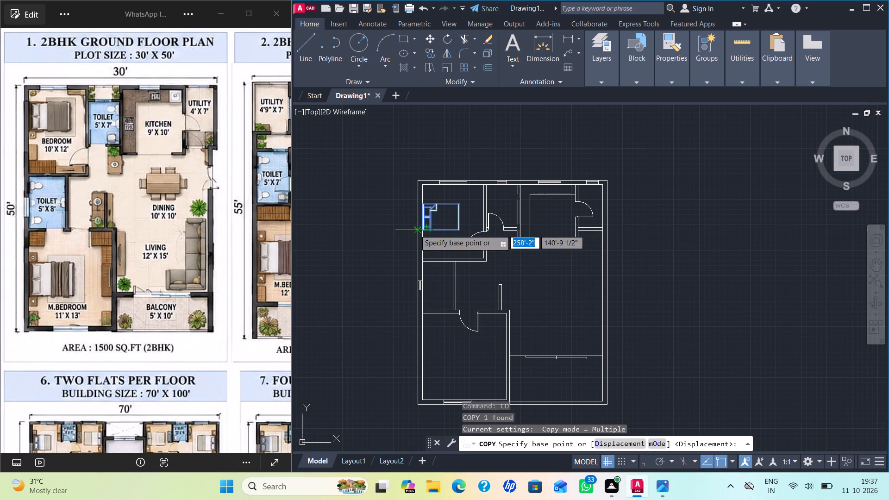
click(424, 231)
middle_drag(445, 383, 450, 299)
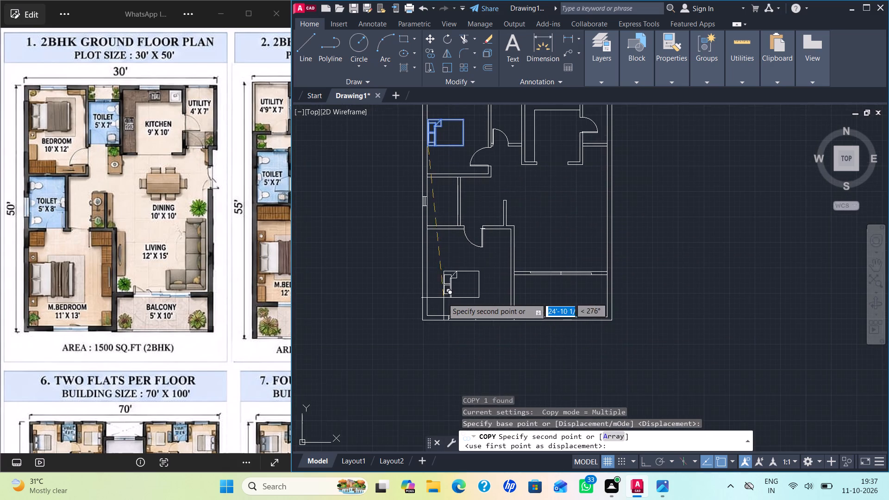
scroll(437, 300, up, 3)
scroll(401, 281, up, 1)
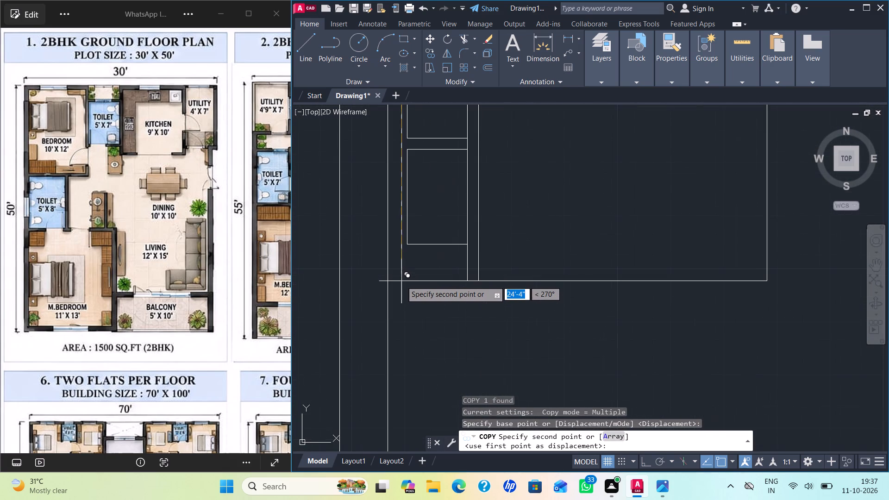
scroll(401, 281, up, 1)
click(399, 281)
scroll(522, 325, down, 4)
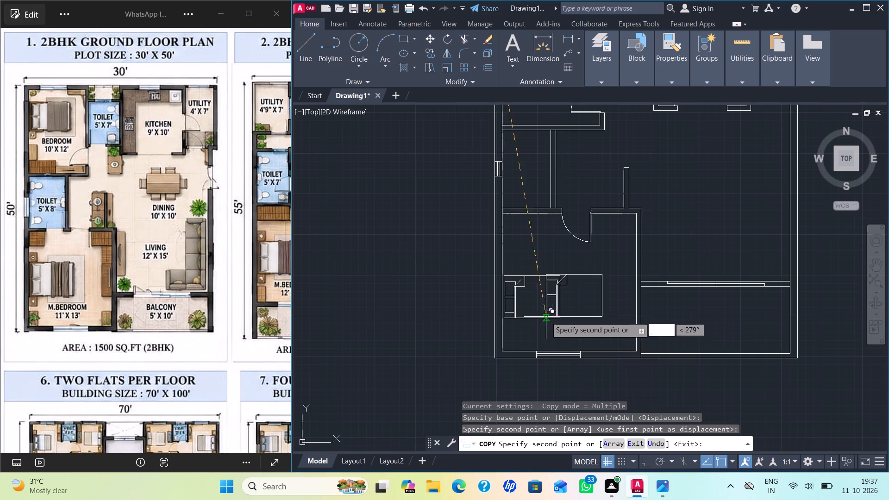
scroll(549, 316, down, 2)
key(Escape)
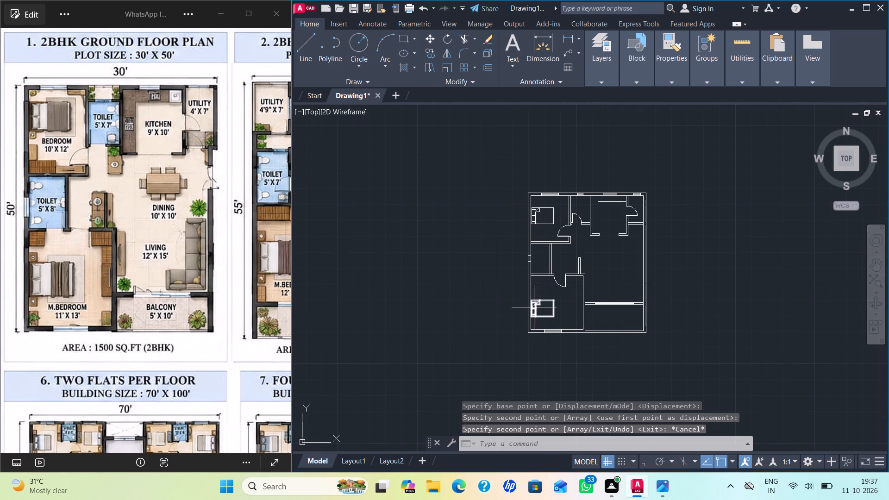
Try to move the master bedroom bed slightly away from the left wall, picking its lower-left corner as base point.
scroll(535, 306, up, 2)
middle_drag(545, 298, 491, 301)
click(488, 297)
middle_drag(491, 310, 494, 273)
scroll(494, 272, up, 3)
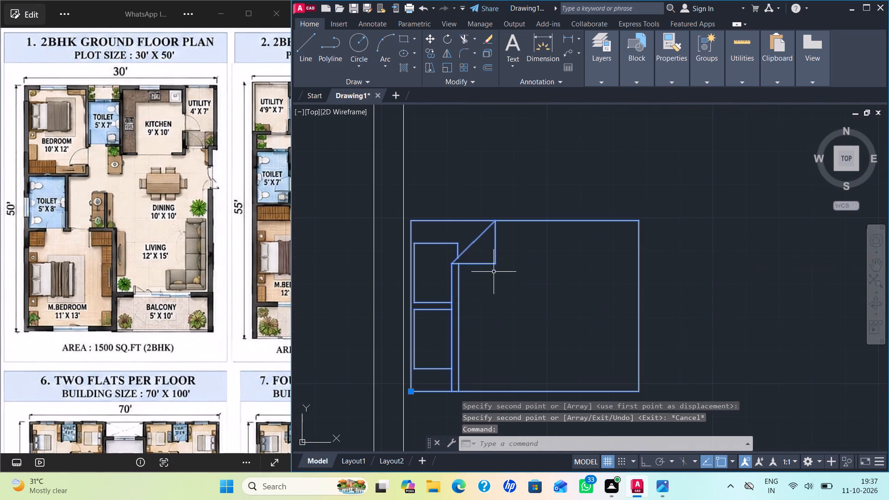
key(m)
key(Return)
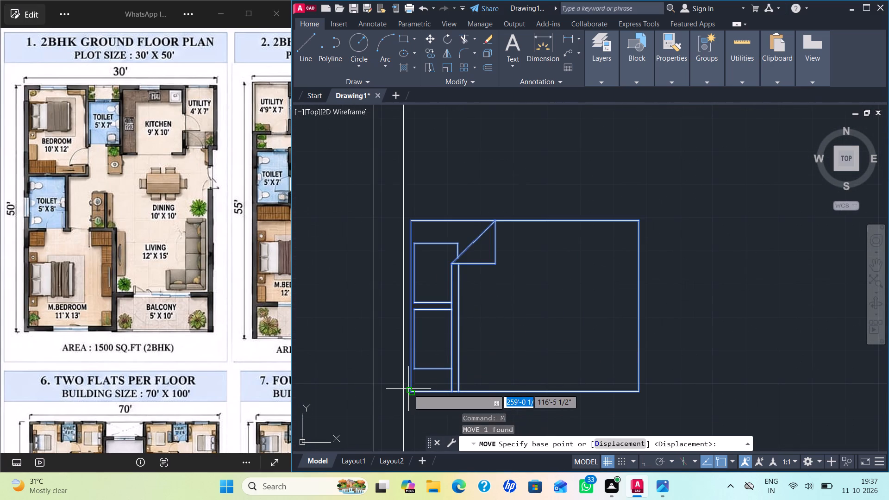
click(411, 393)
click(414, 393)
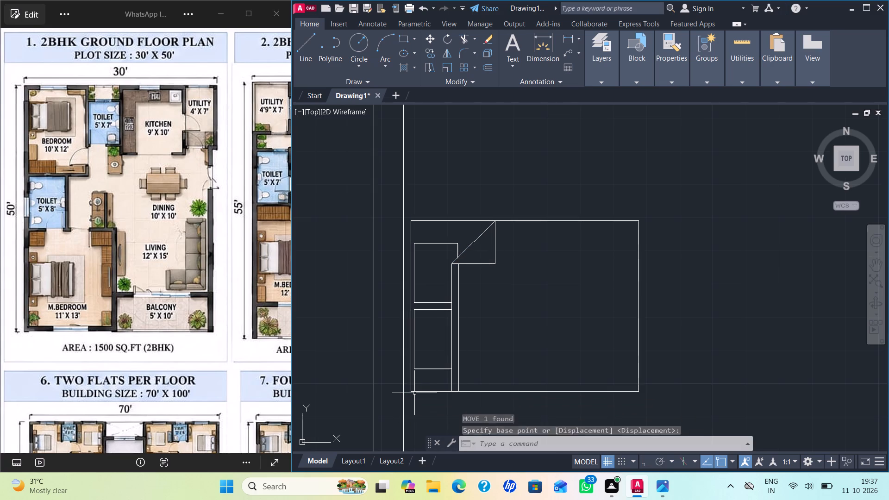
Move the master bedroom bed about 1/2" to the right, away from the left outer wall.
click(417, 392)
key(m)
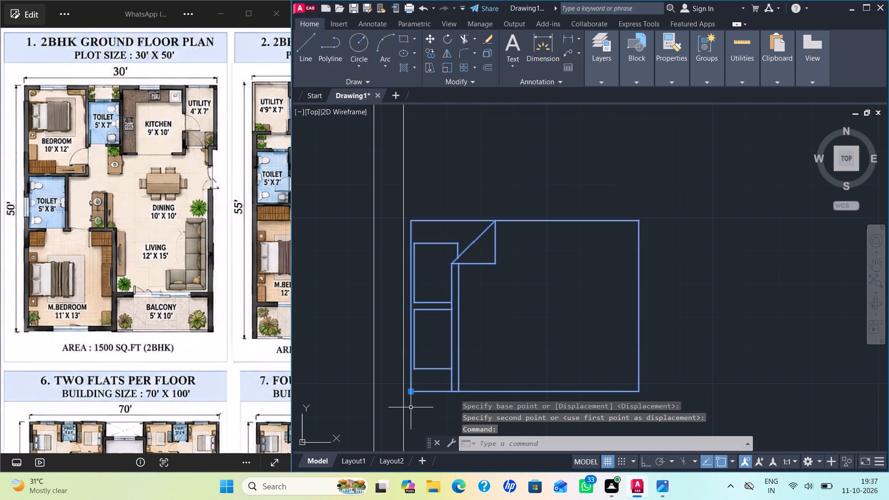
key(Return)
middle_drag(406, 400, 445, 354)
scroll(453, 353, up, 3)
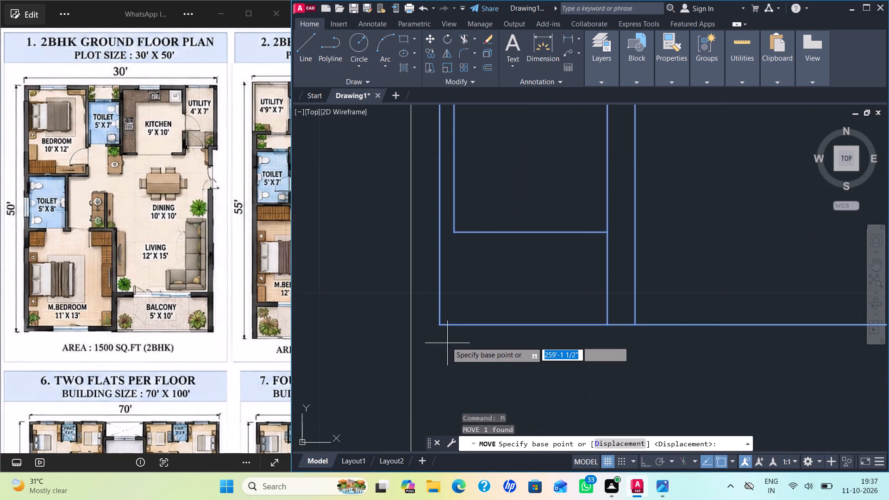
click(440, 325)
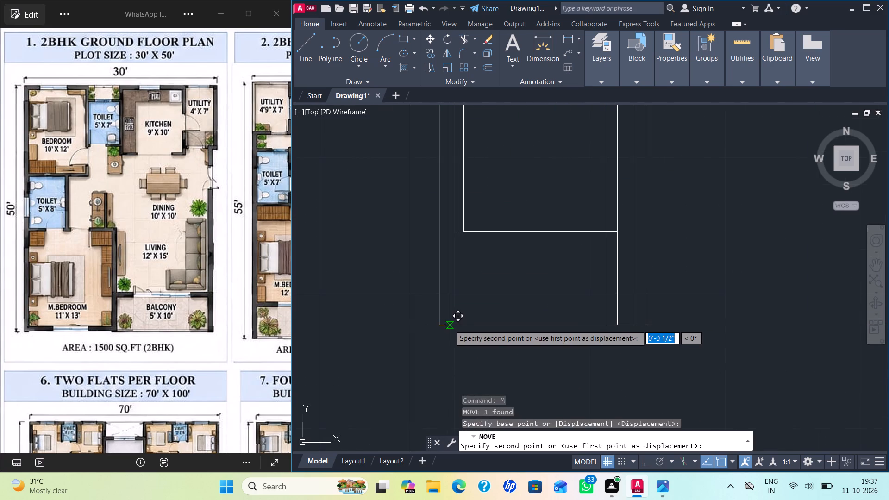
click(450, 325)
scroll(479, 331, down, 5)
scroll(582, 345, down, 2)
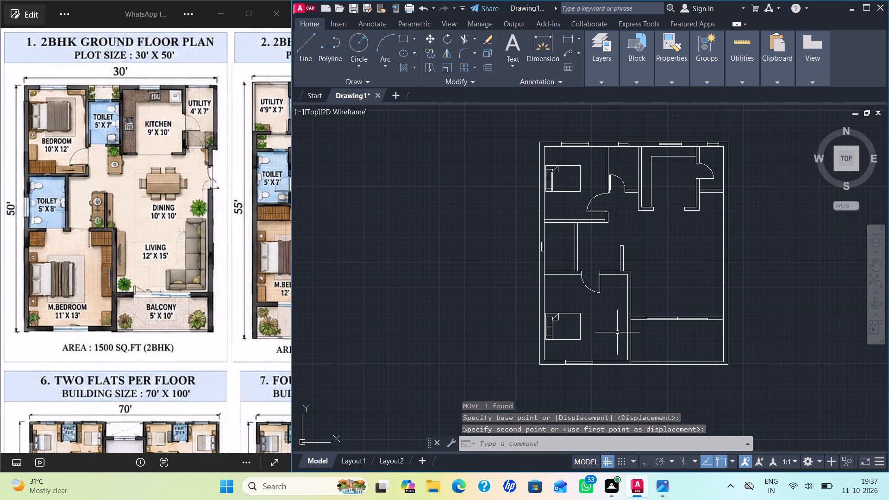
Insert the Dining Set - 36 x 72 in. block from DesignCenter into the dining area below the kitchen opening.
middle_drag(616, 331, 515, 351)
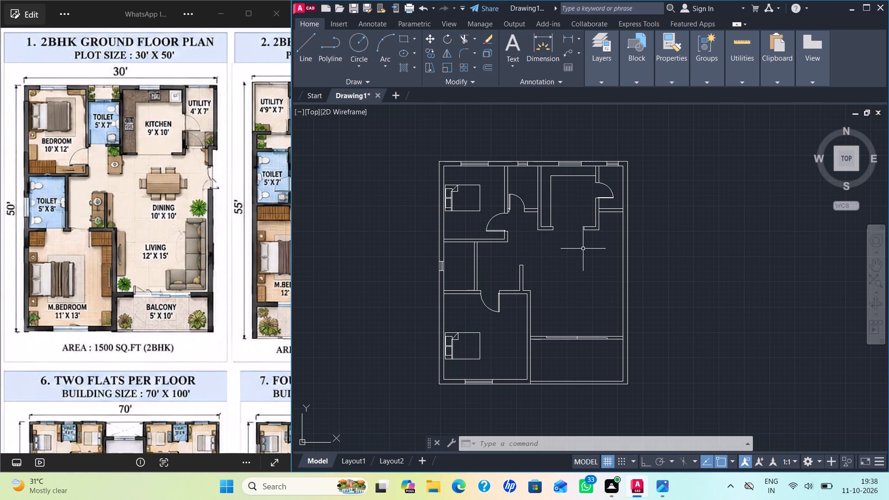
scroll(584, 249, up, 1)
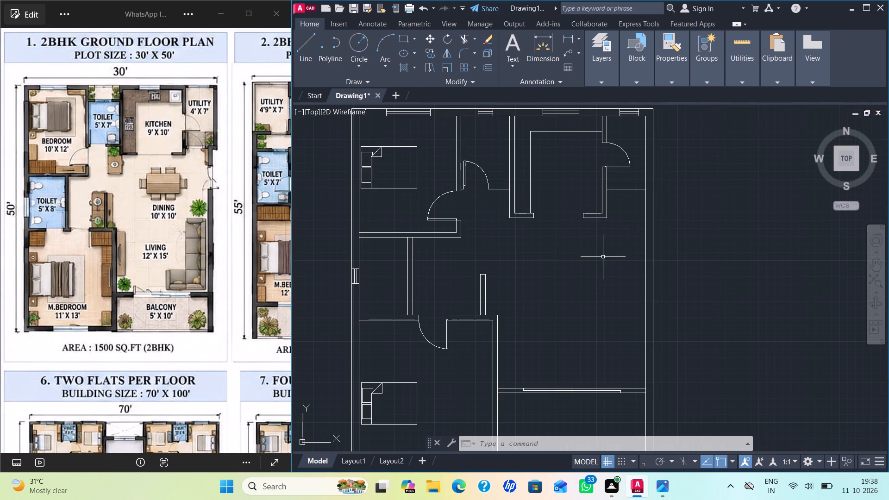
middle_drag(603, 257, 604, 225)
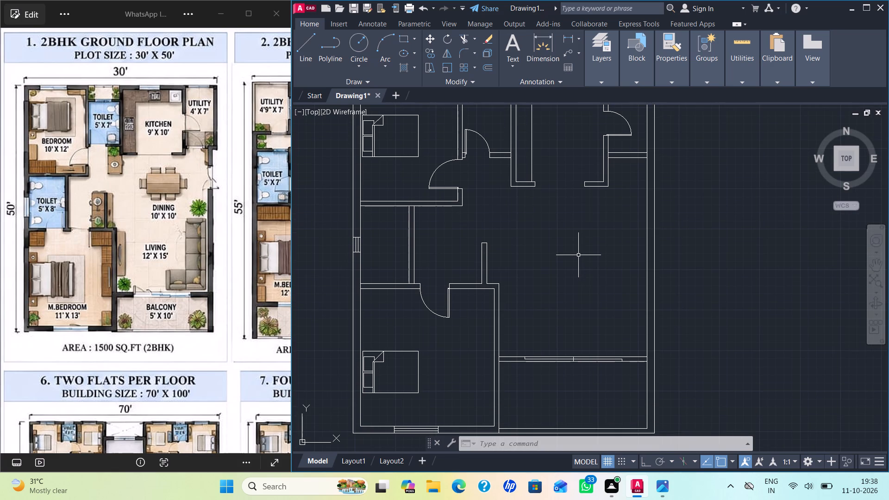
key(ctrl+2)
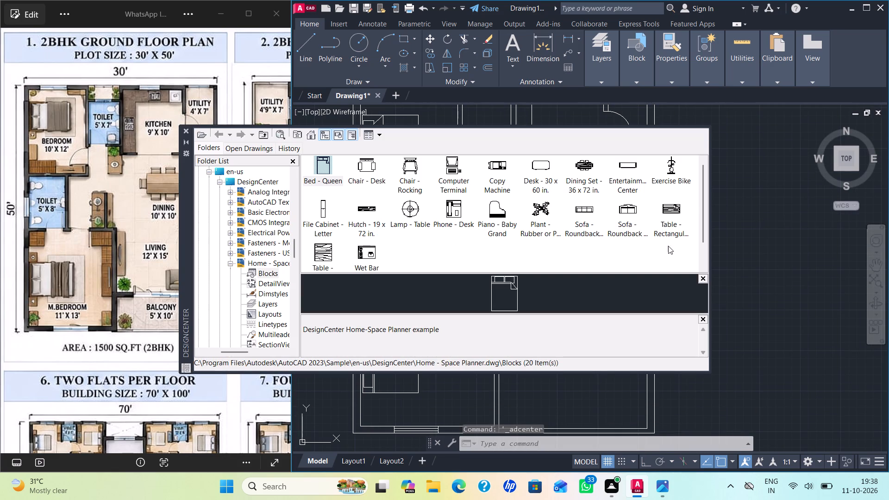
double_click(584, 166)
click(650, 314)
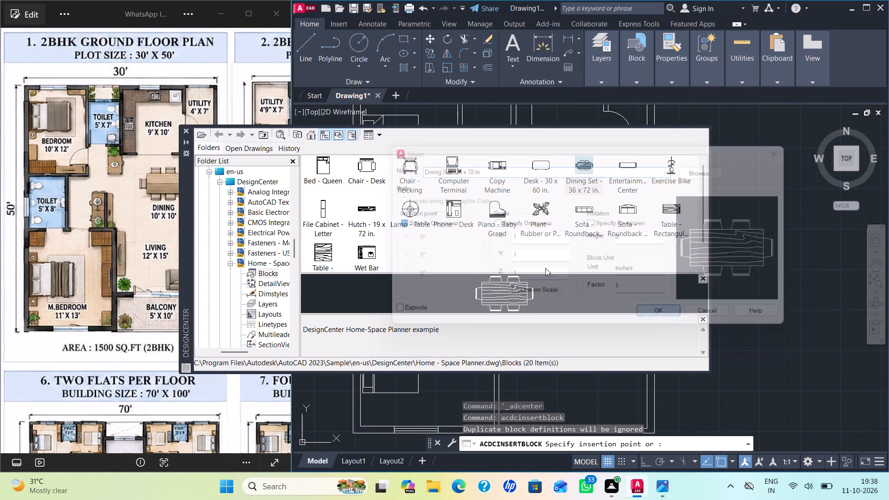
click(186, 129)
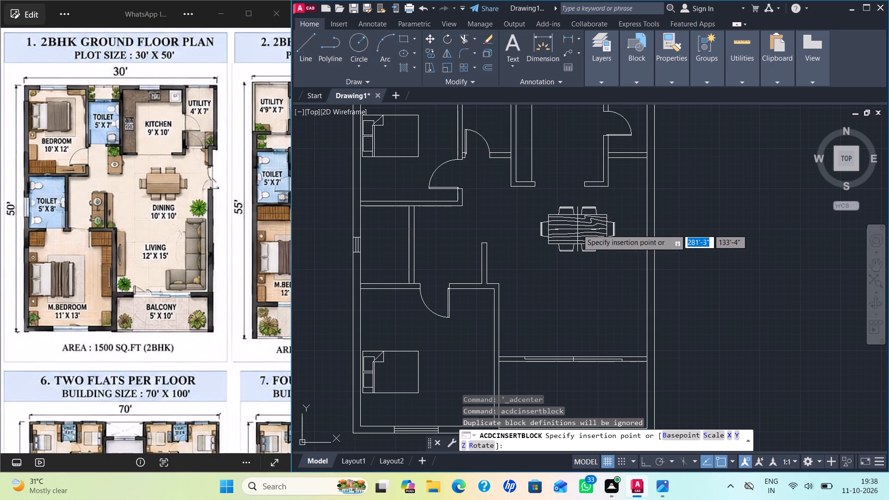
click(563, 227)
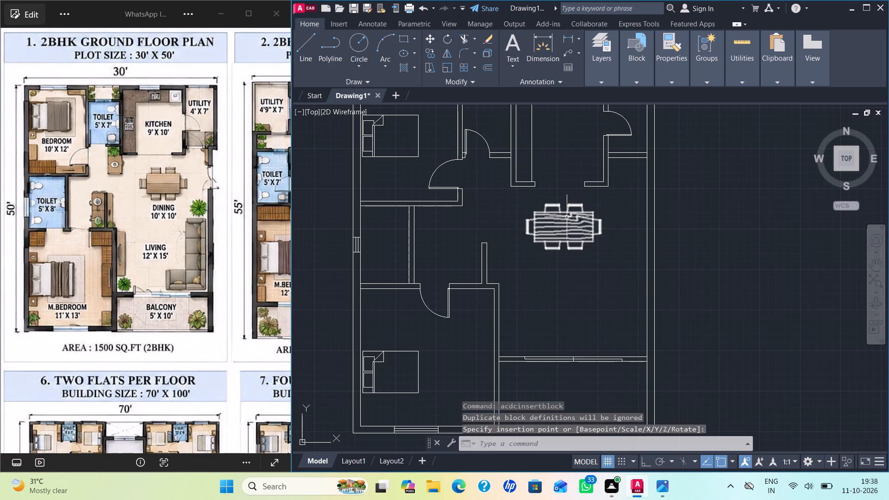
Scale the dining set down freehand about its left end, keeping it in the dining area below the kitchen opening.
click(567, 216)
key(s)
key(c)
key(Return)
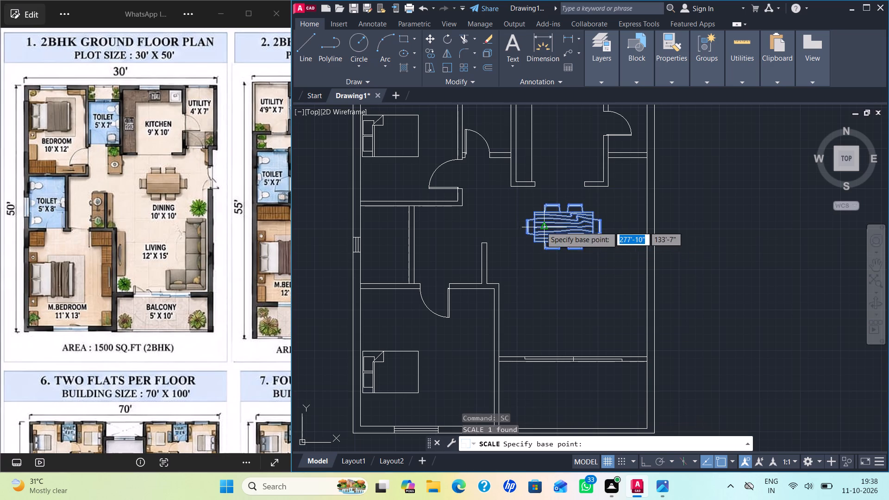
click(524, 232)
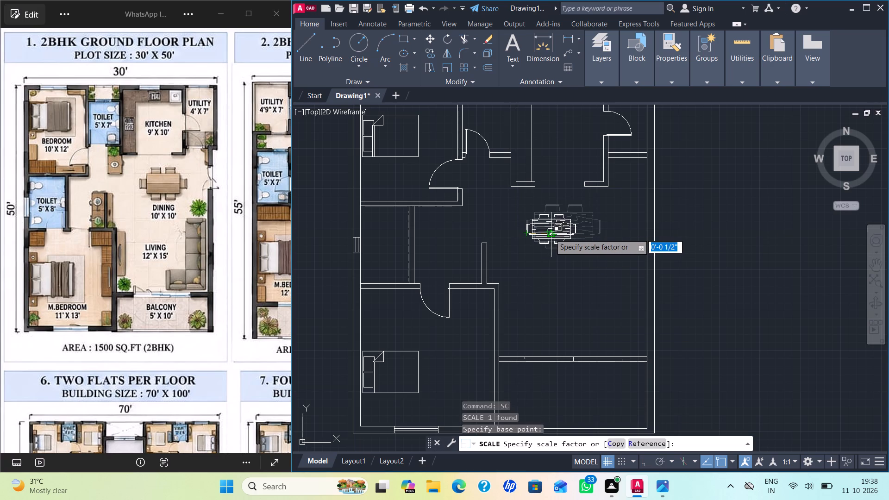
scroll(550, 234, up, 3)
click(562, 229)
scroll(588, 229, down, 4)
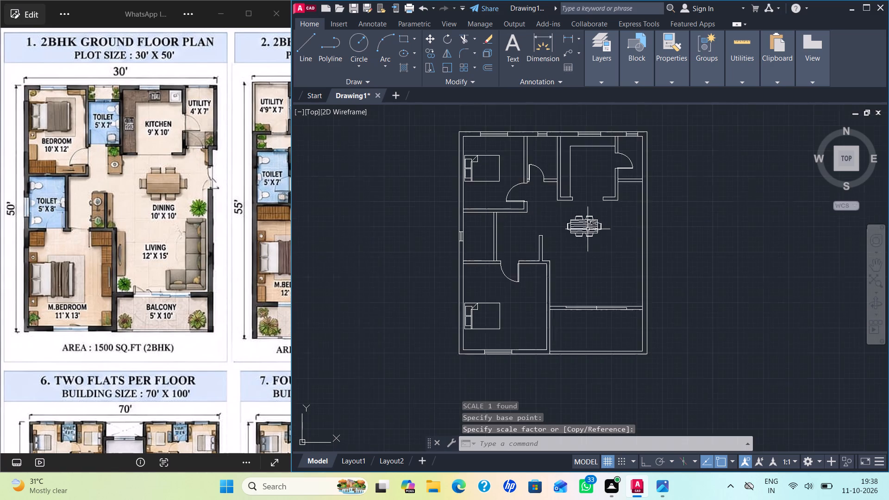
scroll(609, 239, down, 1)
scroll(614, 257, up, 1)
middle_drag(601, 256, 592, 273)
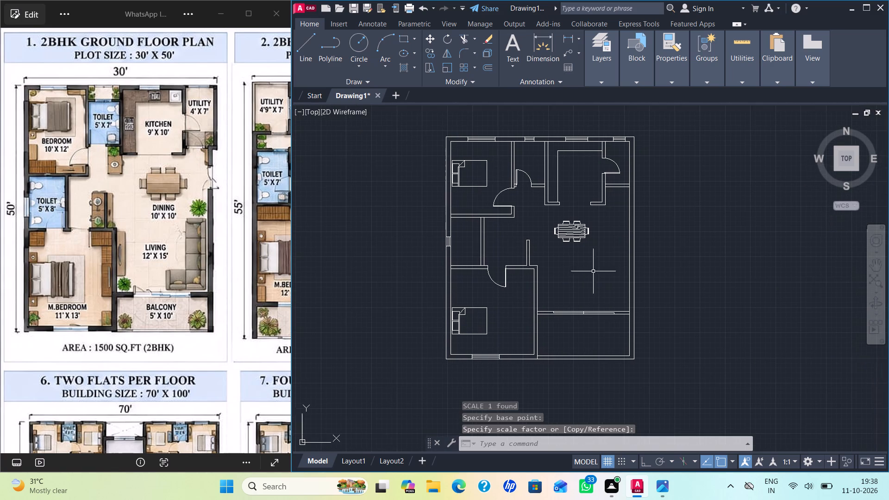
Shift the dining set slightly to the right by its centre grip so it sits below the kitchen opening.
scroll(598, 228, up, 2)
click(565, 230)
click(531, 236)
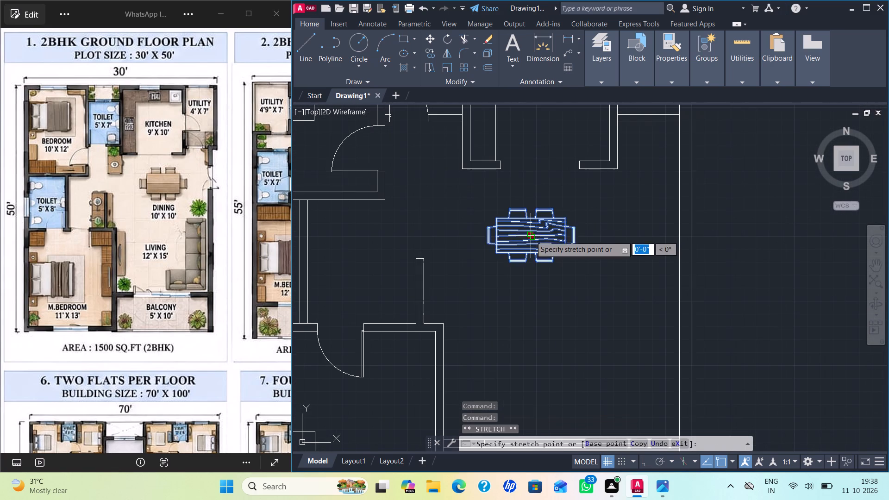
click(546, 236)
scroll(563, 244, down, 3)
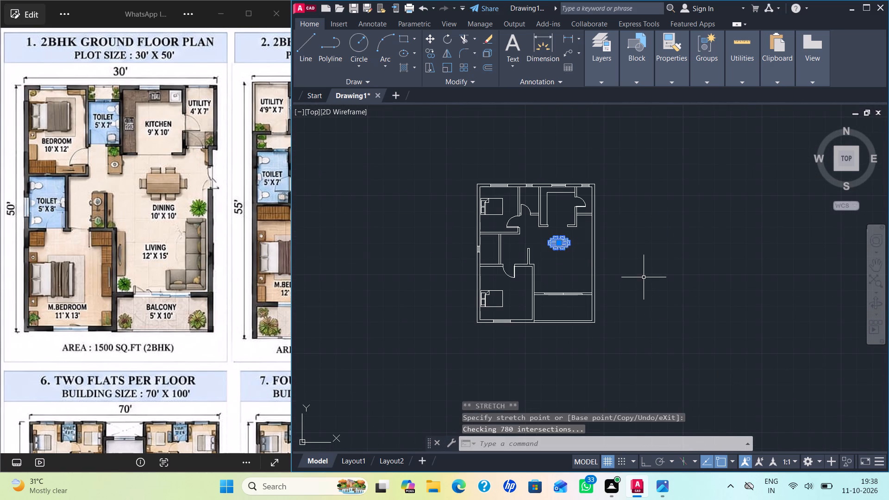
key(Escape)
scroll(584, 259, up, 1)
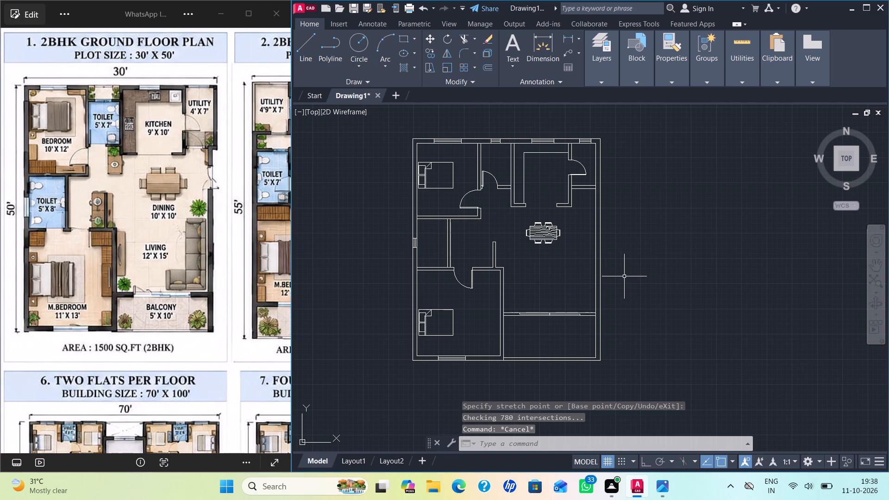
Insert the Sofa - Roundback 7 ft. block from DesignCenter in the empty space to the right of the plan.
key(ctrl+2)
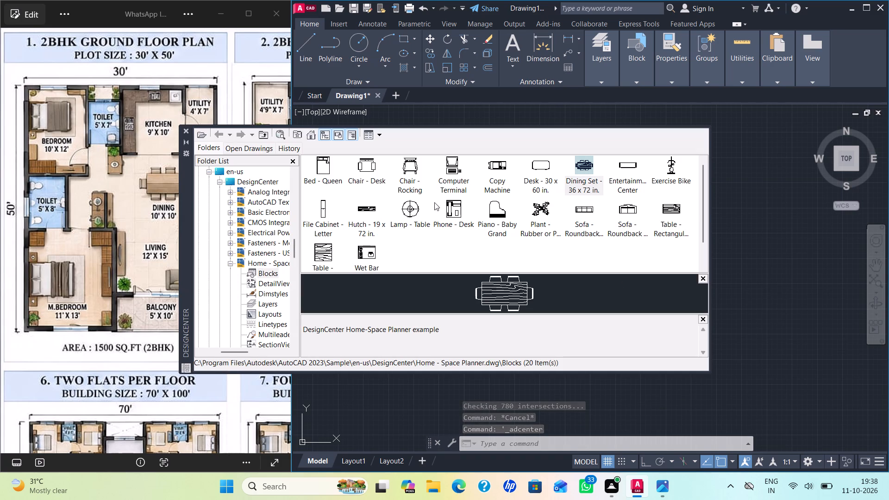
double_click(581, 208)
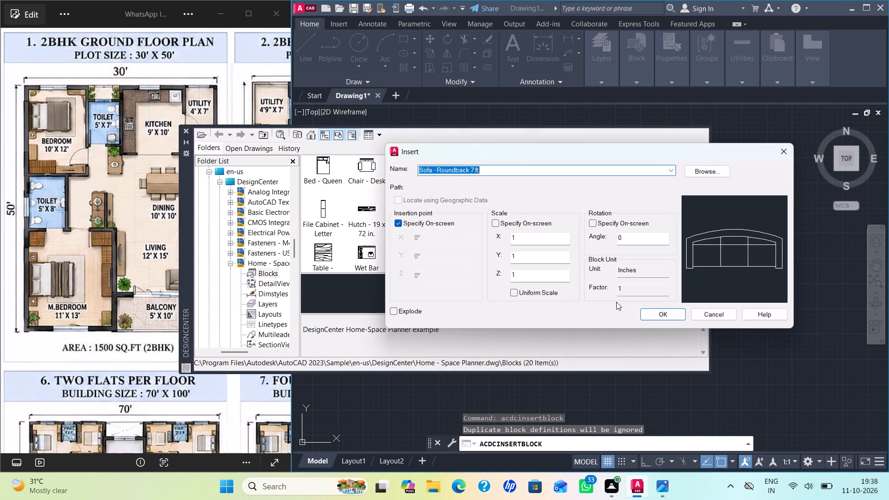
click(649, 314)
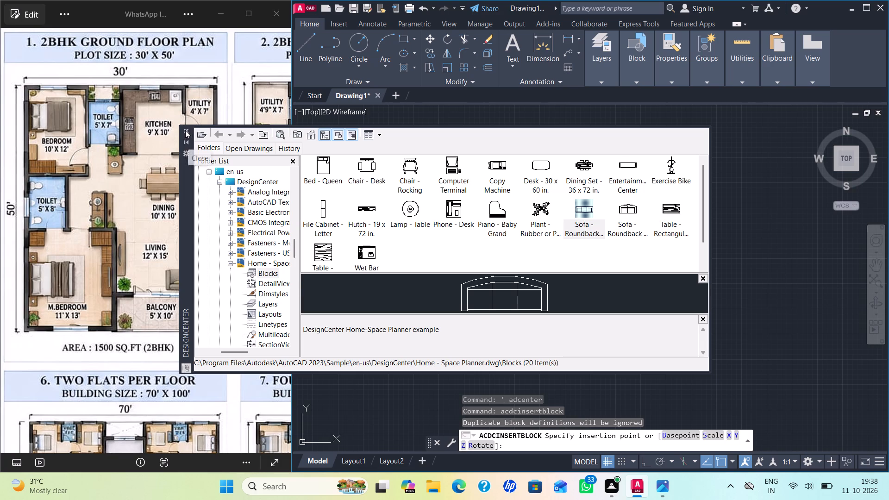
click(185, 130)
click(654, 259)
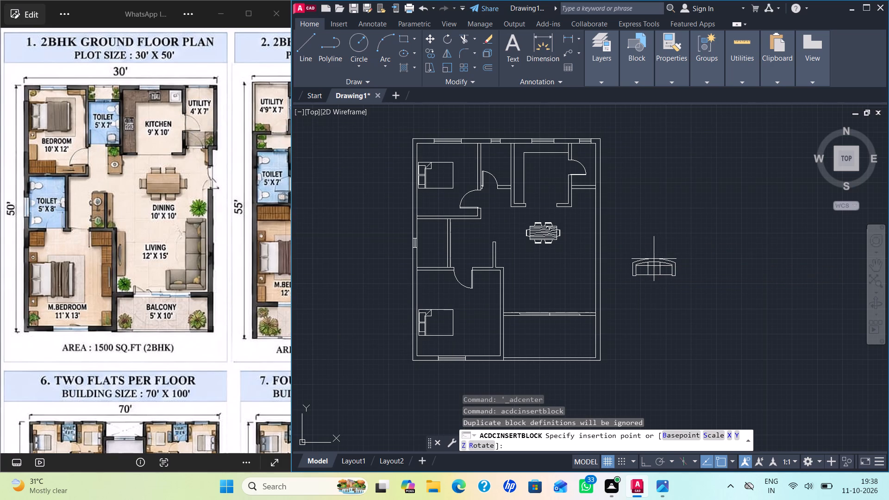
Rotate the 7 ft. sofa 270° with Ortho on, using its right end as base point, so its back faces right.
click(660, 259)
key(r)
key(o)
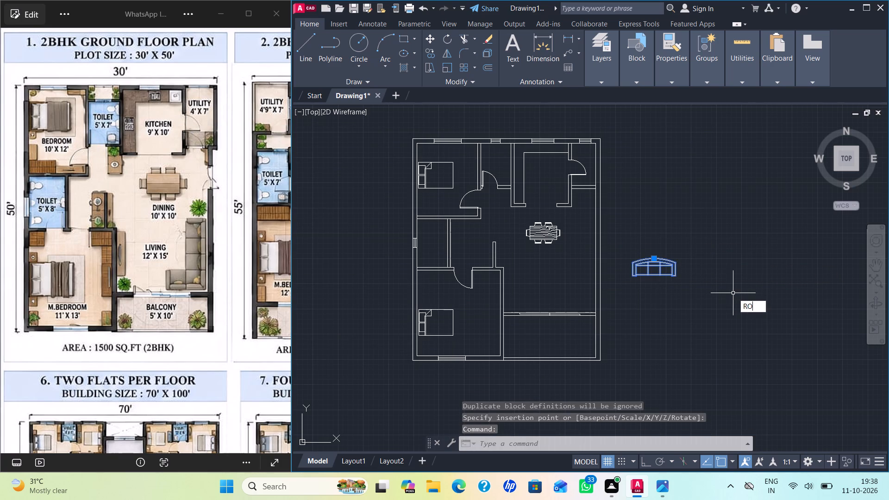
key(Return)
click(678, 263)
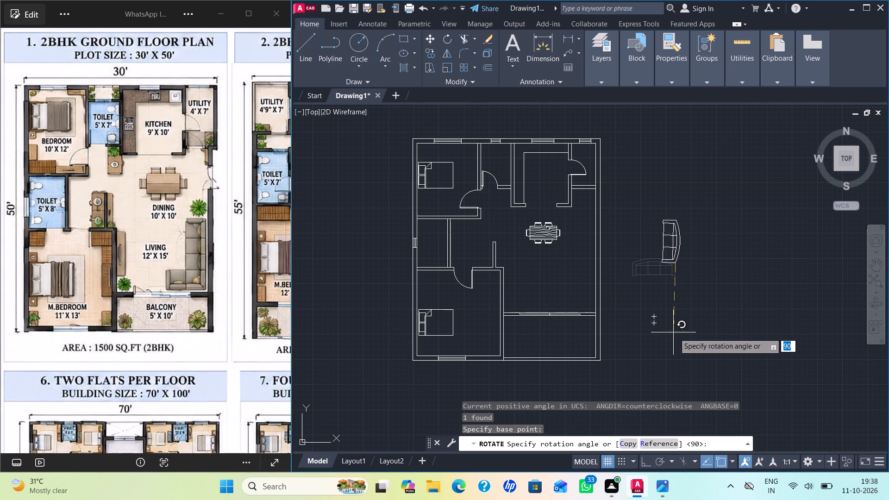
key(F8)
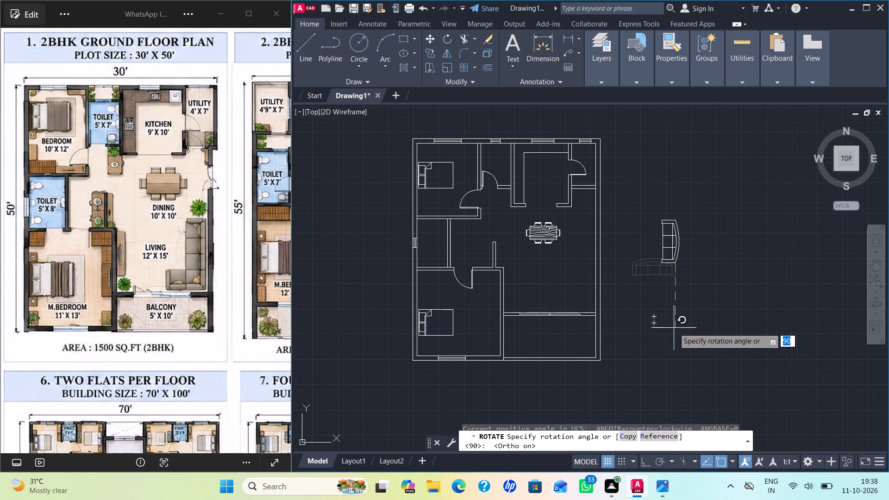
click(674, 328)
Scale the rotated 7 ft. sofa down freehand, picking its lower-left corner as base point.
click(655, 199)
click(706, 301)
text(SC)
key(Return)
click(662, 266)
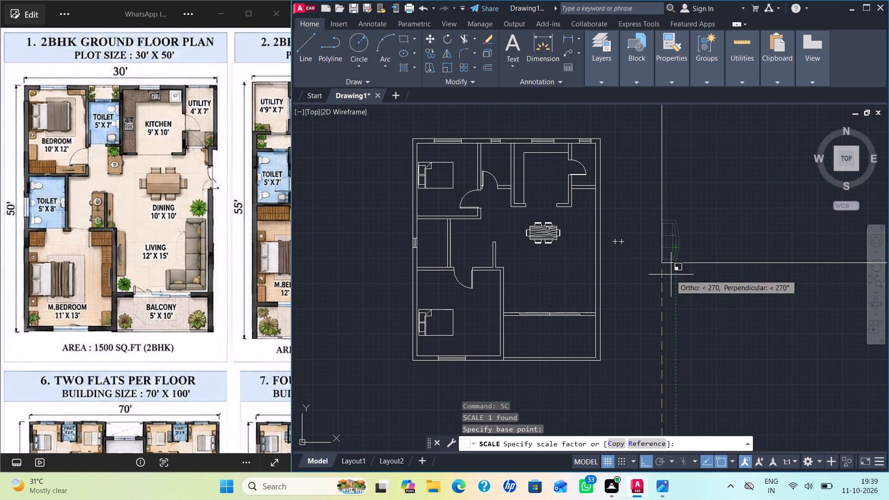
click(677, 258)
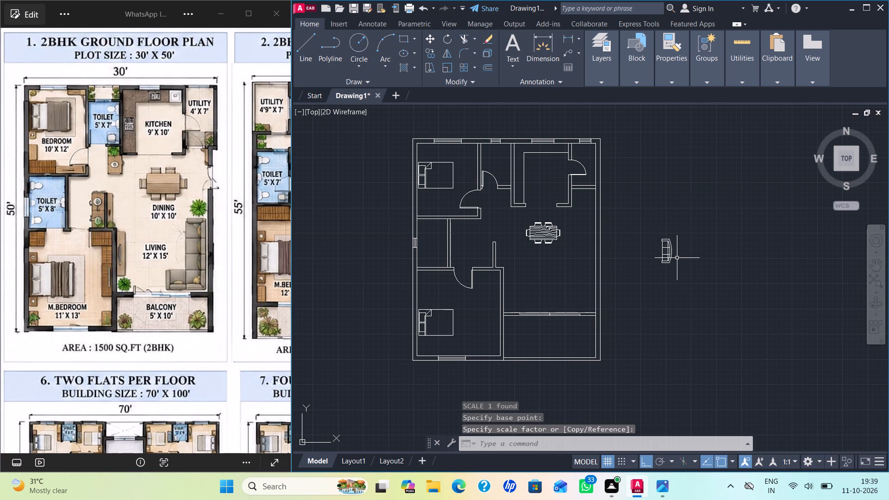
Scale the 7 ft. sofa back up somewhat from its lower-left corner.
scroll(672, 250, up, 2)
click(671, 249)
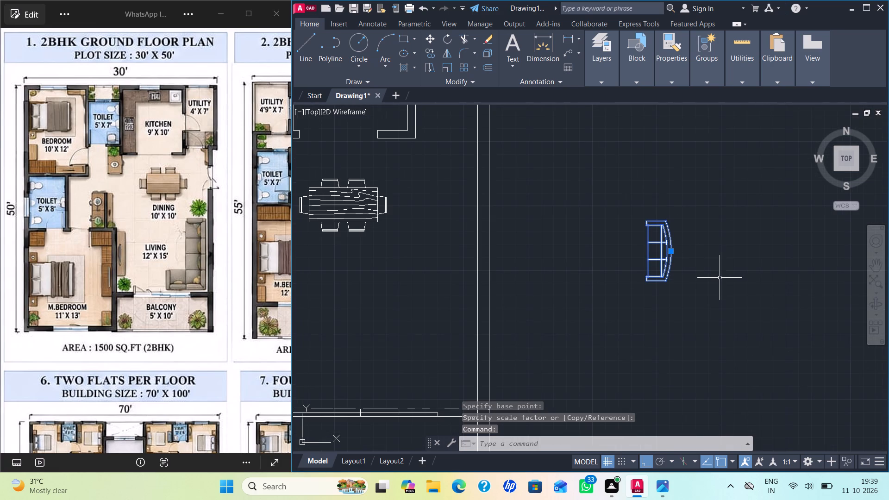
text(SC)
key(Return)
click(648, 282)
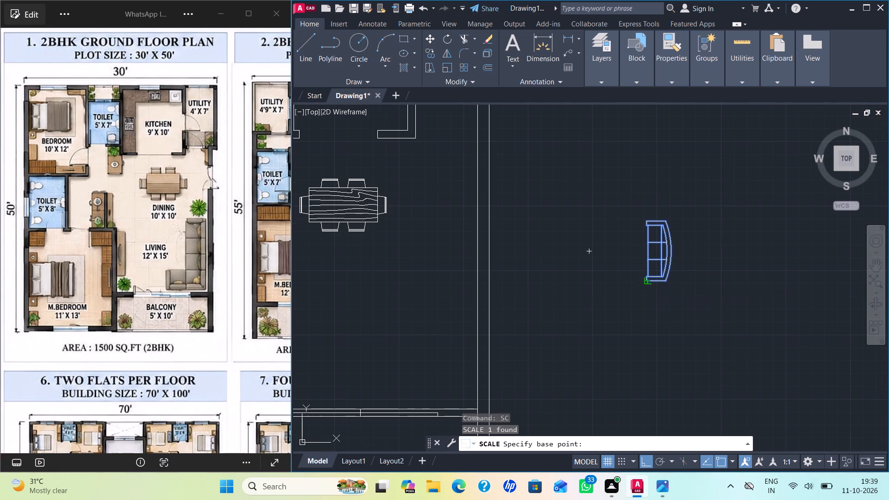
click(645, 322)
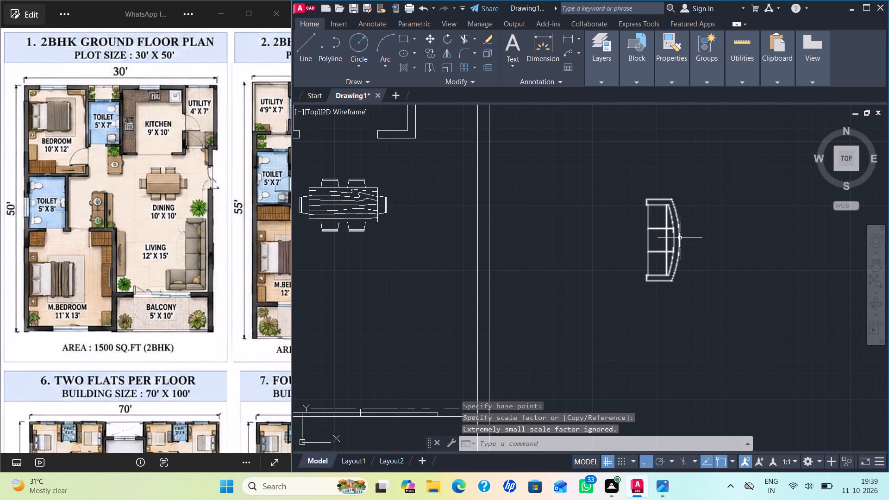
Move the 7 ft. sofa by the middle of its curved back into the living room, just inside the right outer wall.
click(680, 238)
key(m)
key(Return)
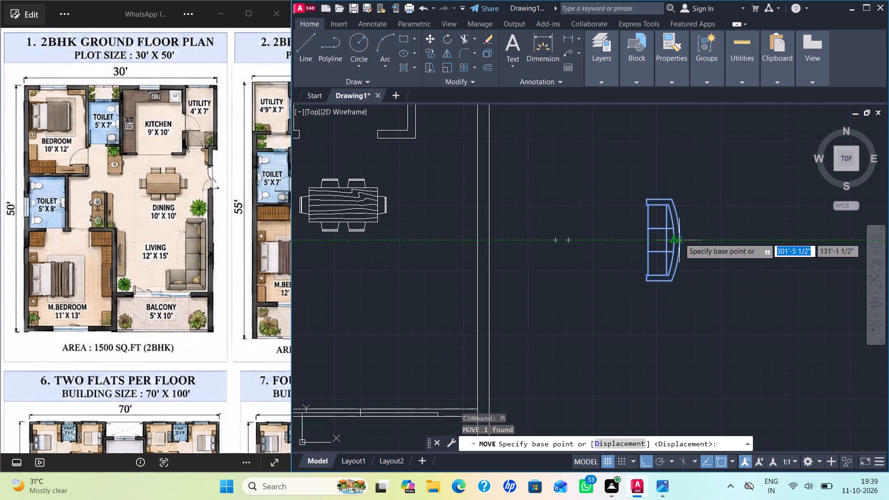
click(681, 238)
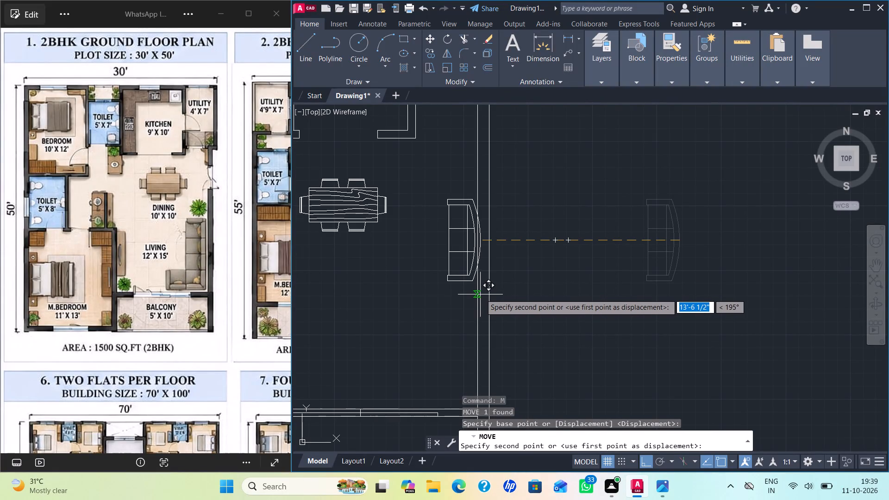
key(F8)
scroll(462, 308, down, 1)
middle_drag(463, 309, 488, 223)
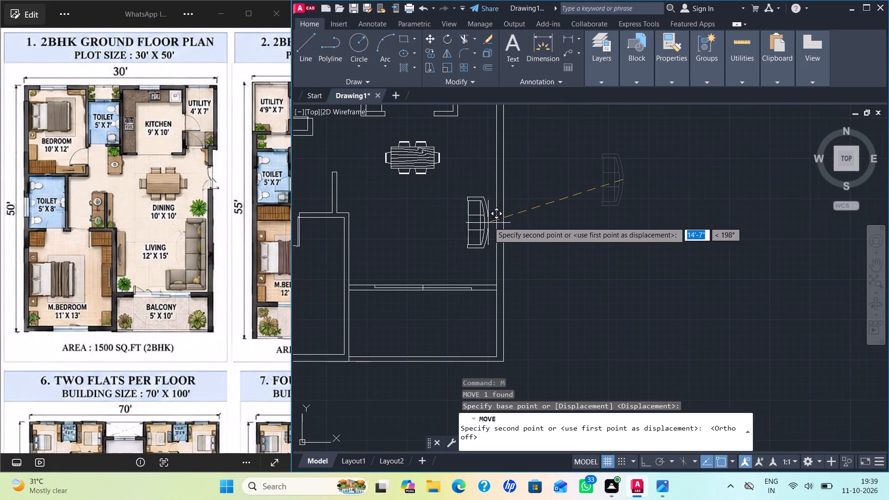
scroll(478, 249, up, 1)
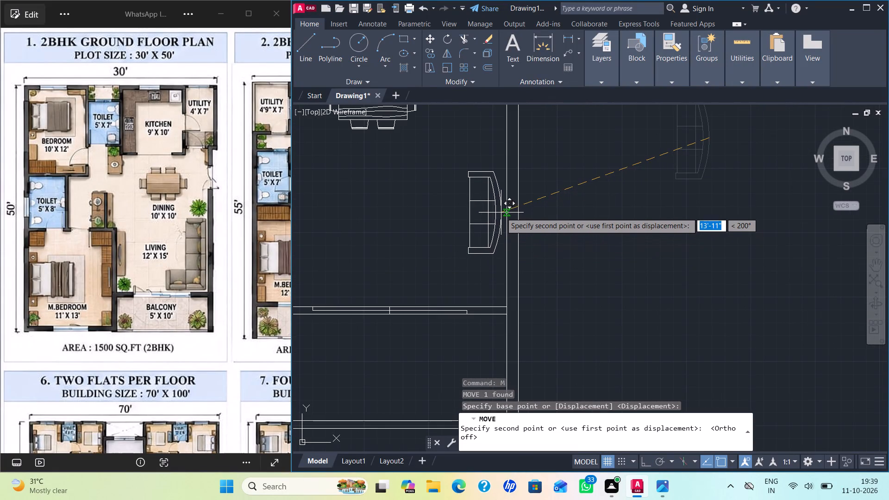
scroll(501, 212, up, 2)
click(501, 212)
scroll(532, 229, down, 3)
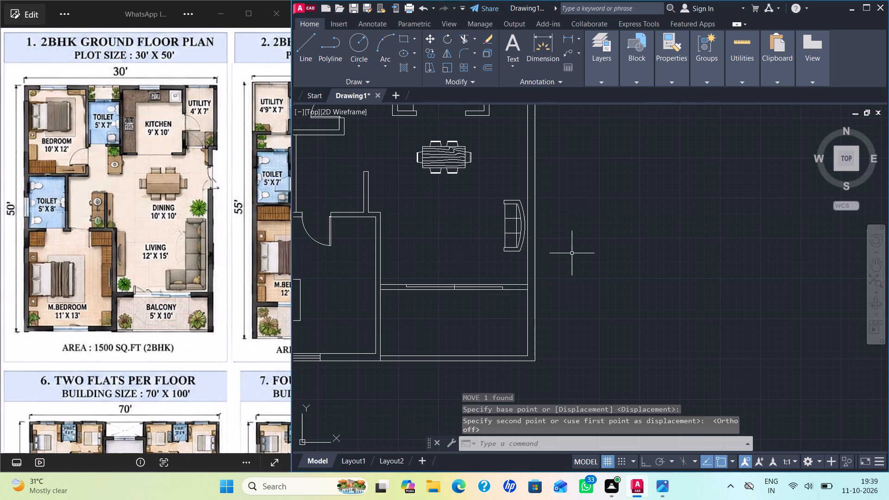
Insert the Sofa - Roundback Loveseat 5 ft. block from DesignCenter outside the plan, to the right of the living room.
key(ctrl+2)
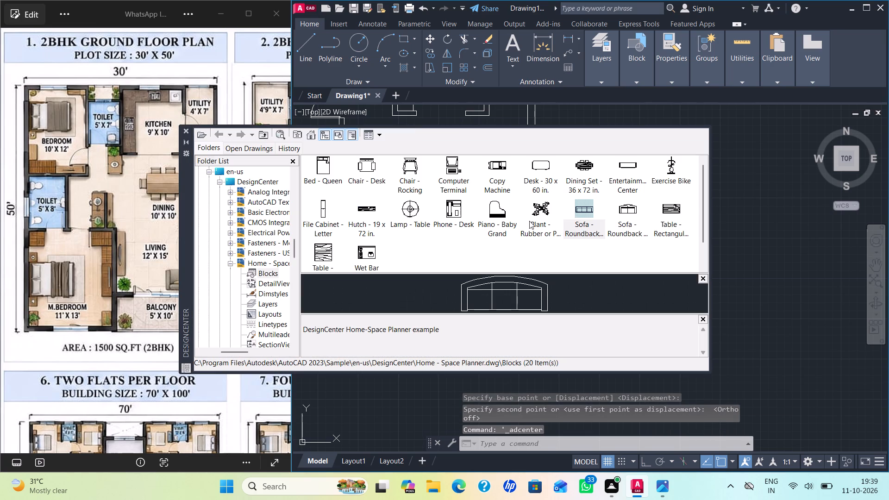
double_click(628, 212)
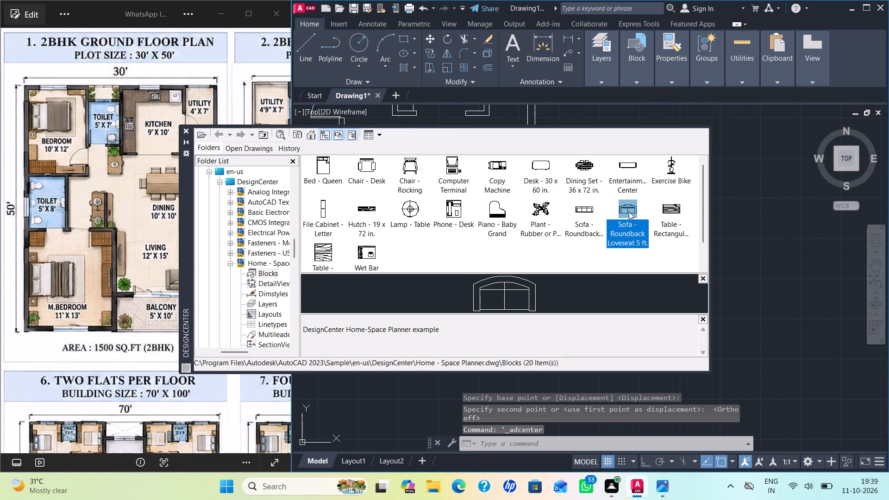
click(660, 312)
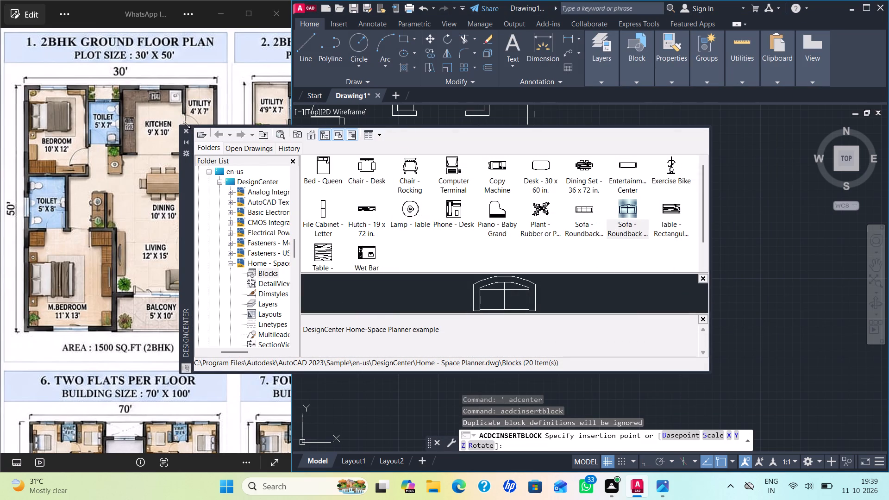
click(188, 131)
click(640, 251)
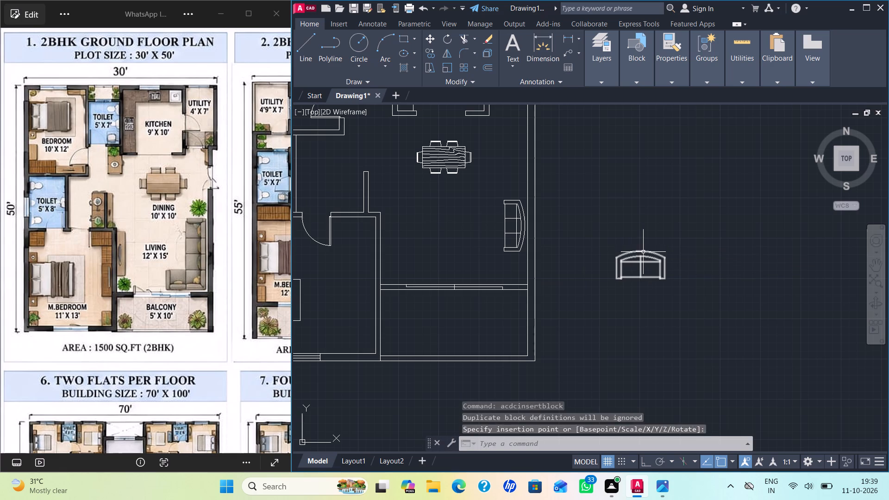
Scale the loveseat down freehand, picking its lower-left corner as base point.
click(645, 252)
key(s)
key(c)
key(Return)
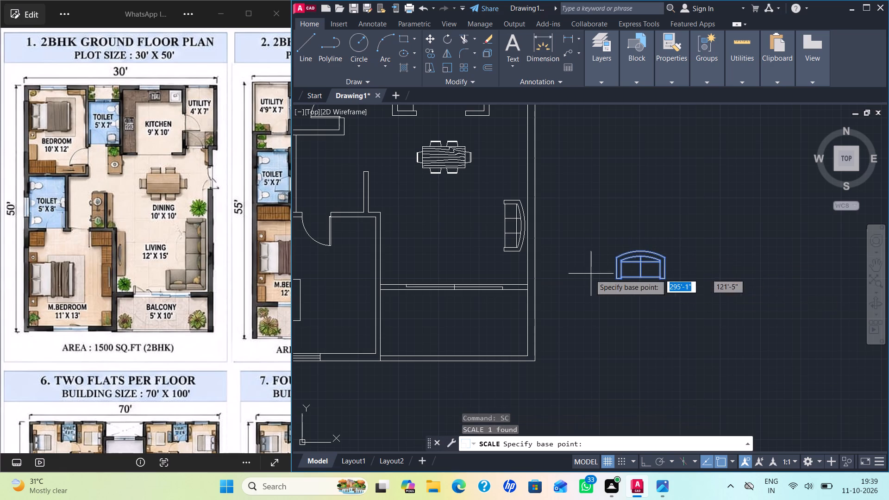
click(616, 280)
click(634, 275)
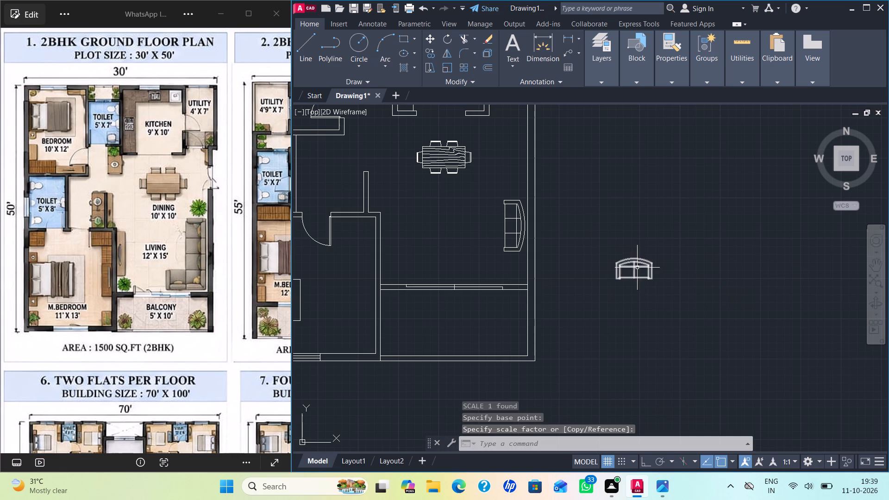
Rotate the loveseat about 180° around its lower-left corner so its curved back faces down.
click(638, 262)
key(r)
key(o)
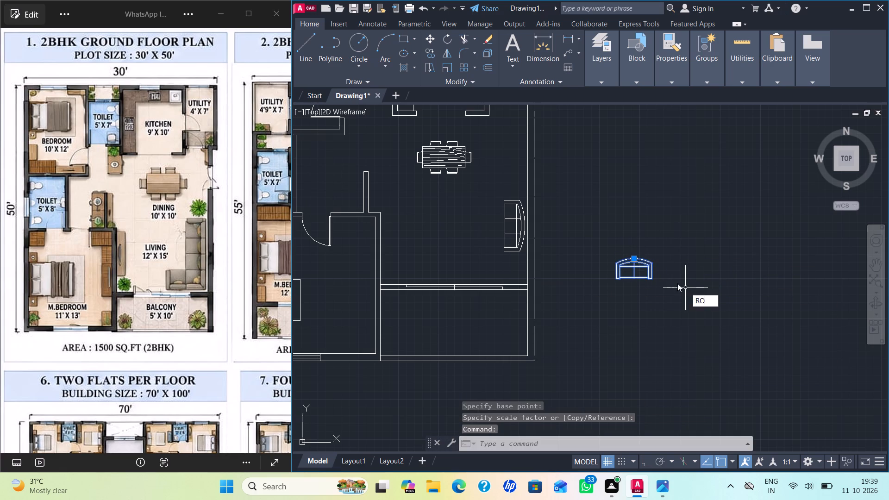
key(Return)
click(614, 279)
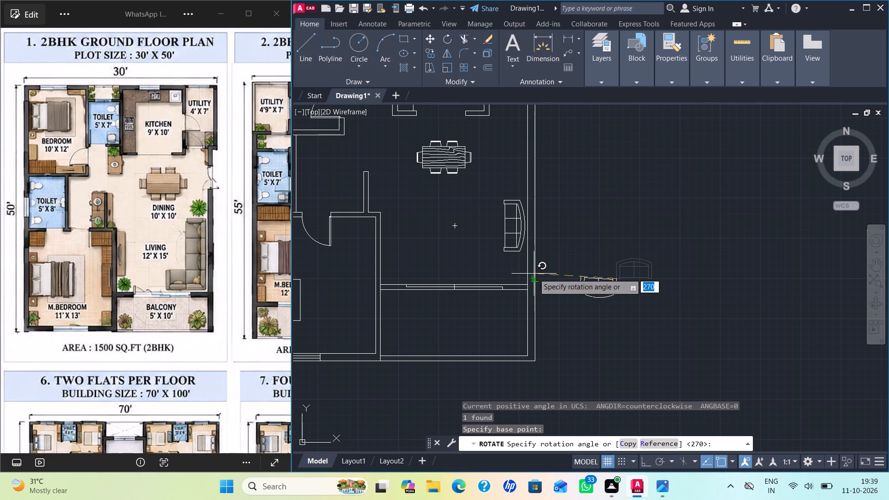
click(533, 278)
Move the loveseat by its back grip into the living room, above the balcony sliding door and lower left of the 7 ft. sofa.
click(592, 281)
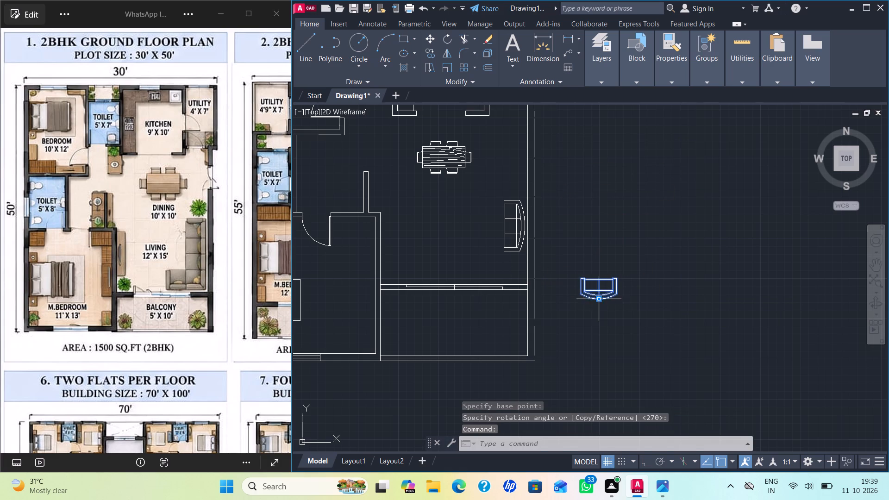
click(601, 300)
scroll(502, 280, up, 2)
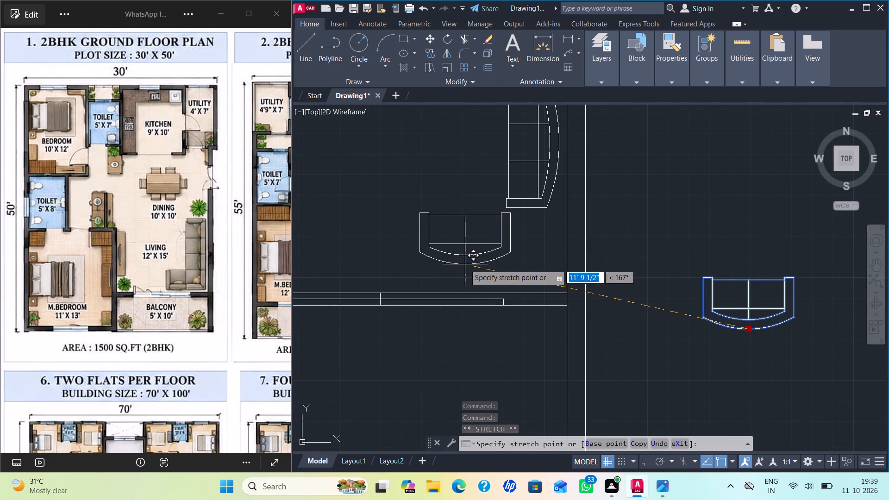
click(463, 263)
scroll(537, 267, down, 2)
scroll(612, 246, down, 1)
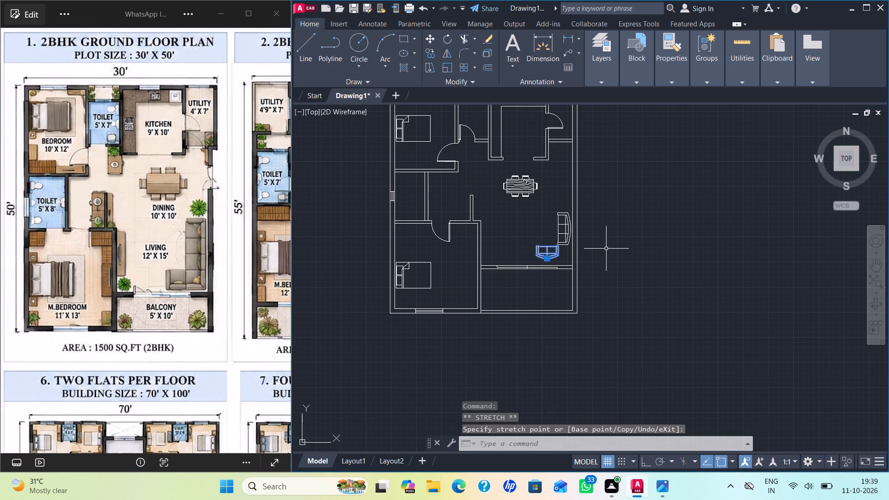
Scale the loveseat in the living room down slightly freehand, using its upper-right corner as the base point.
key(Escape)
scroll(558, 251, up, 2)
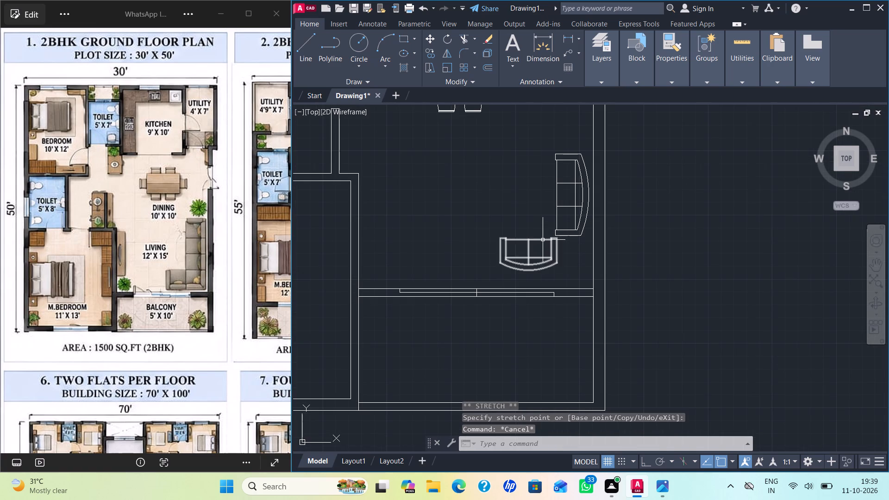
click(543, 240)
key(s)
key(c)
key(Return)
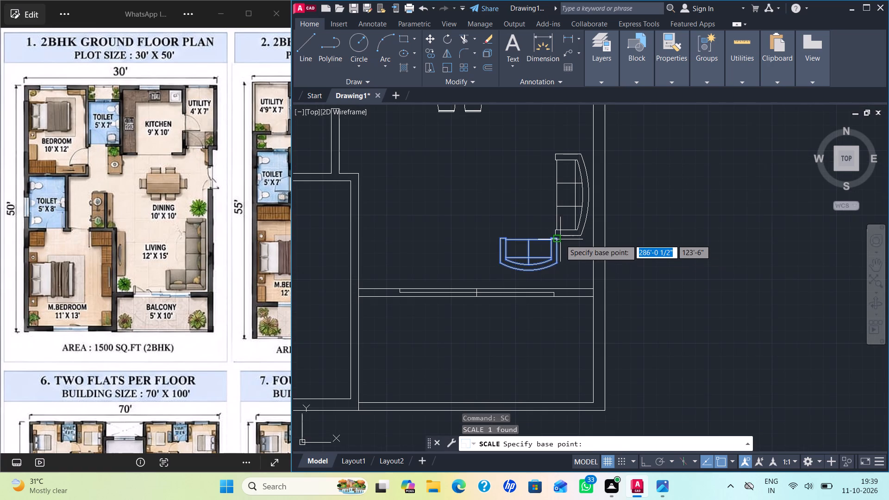
click(560, 239)
click(540, 254)
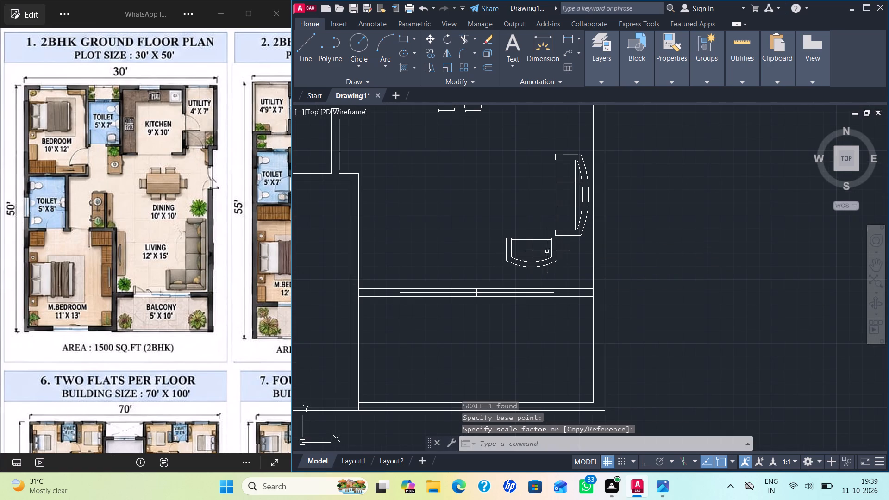
Insert the rectangular wood-grain table block from DesignCenter outside the plan, to the right of the living room.
key(ctrl+2)
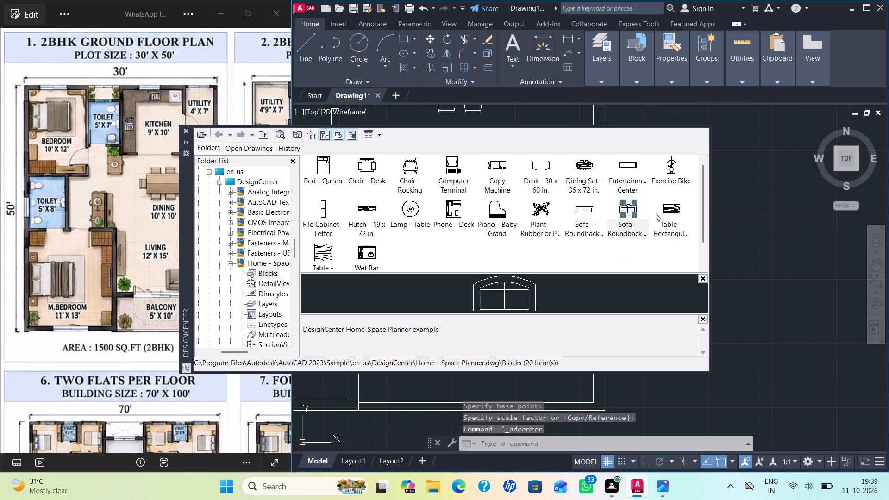
double_click(670, 210)
click(667, 315)
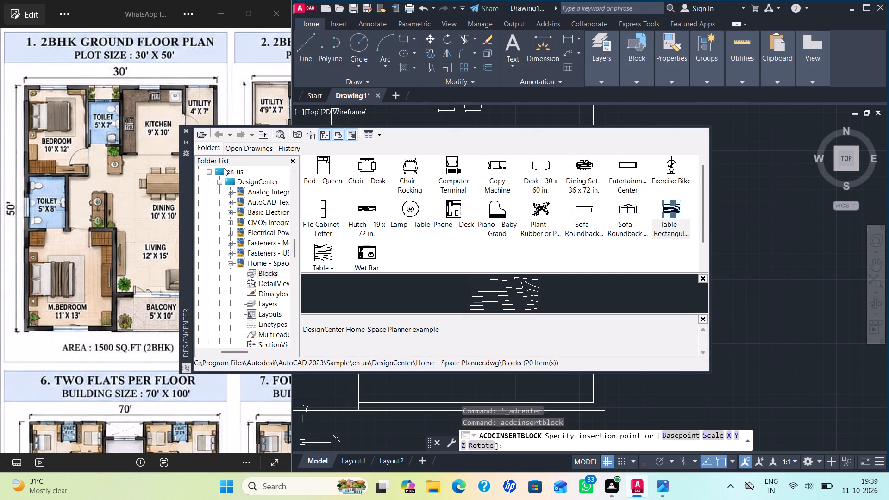
click(186, 130)
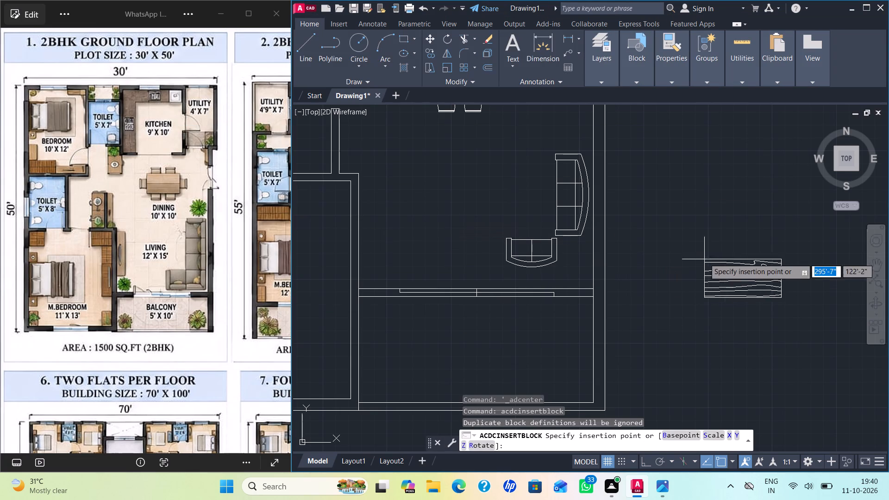
click(701, 242)
Rotate the table 90° clockwise about its lower-left corner with Ortho on so its long side runs vertically.
click(723, 243)
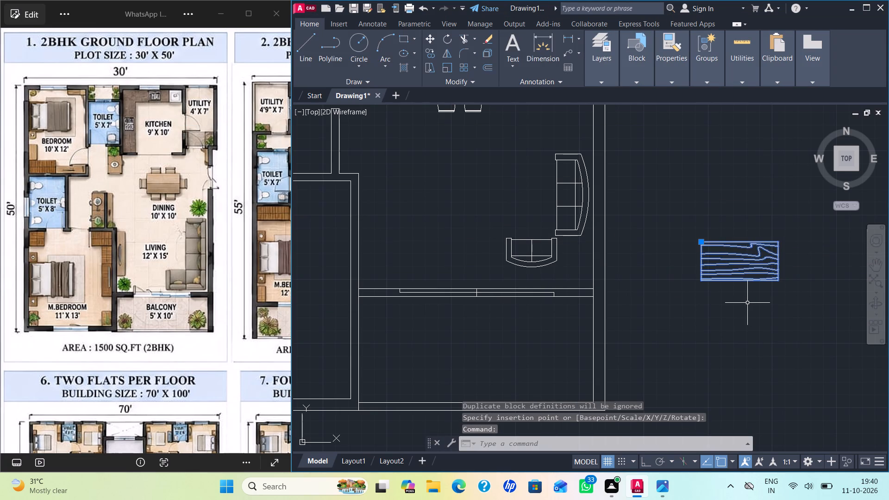
key(r)
key(o)
key(Return)
click(699, 280)
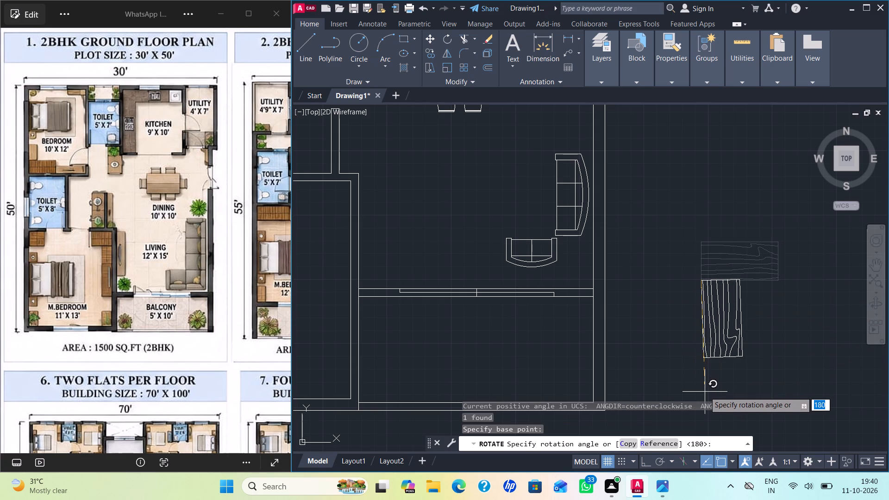
key(F8)
click(705, 389)
Scale the table down freehand to about three quarters of its size, using its upper-right corner as base point.
click(730, 322)
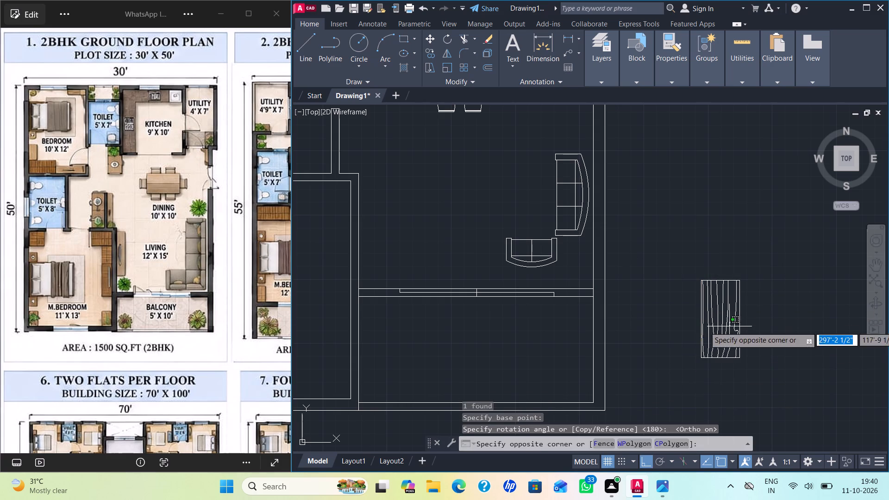
click(703, 292)
key(s)
key(c)
key(Return)
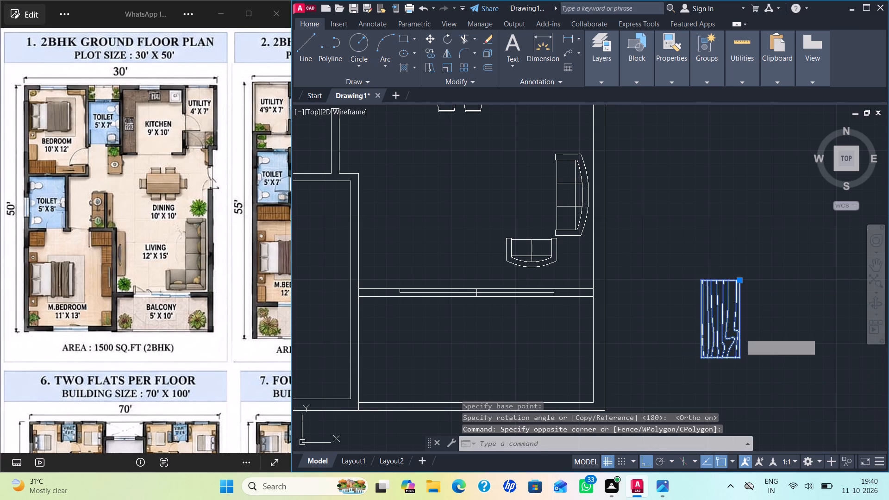
click(742, 281)
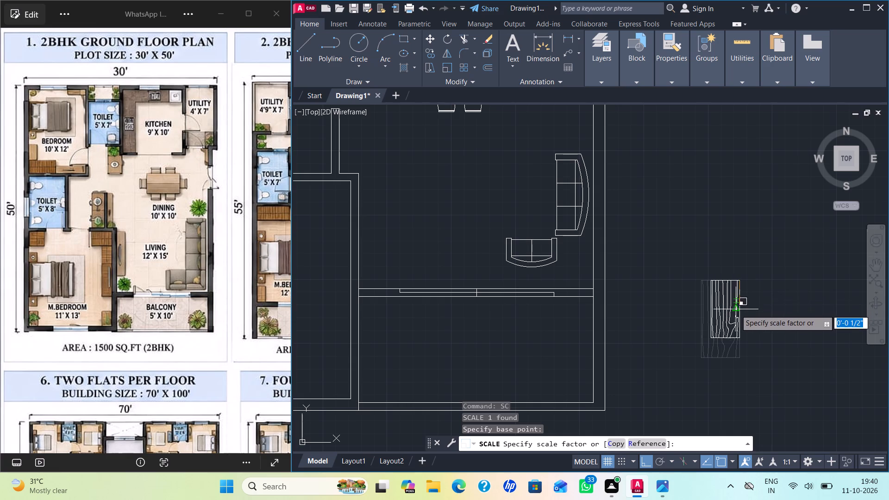
click(736, 310)
Move the table by its upper-right corner into the living room, just left of the 7 ft. sofa and above the loveseat.
click(728, 280)
key(m)
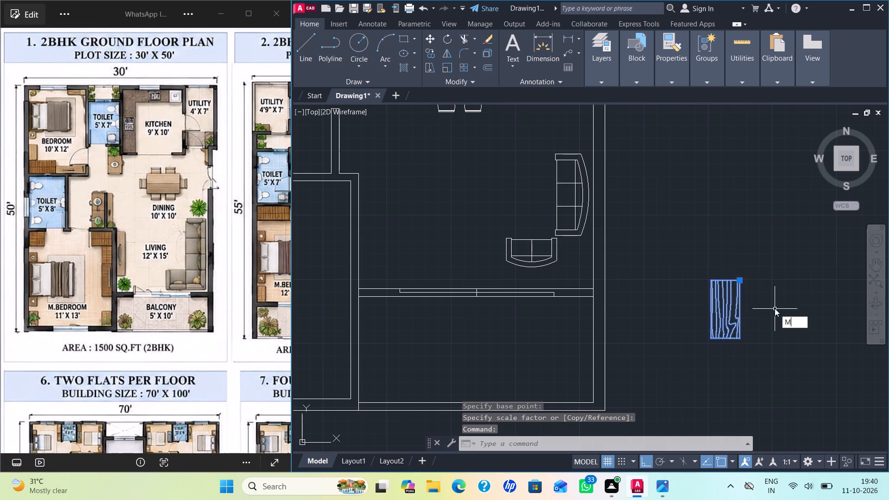
key(Return)
click(740, 283)
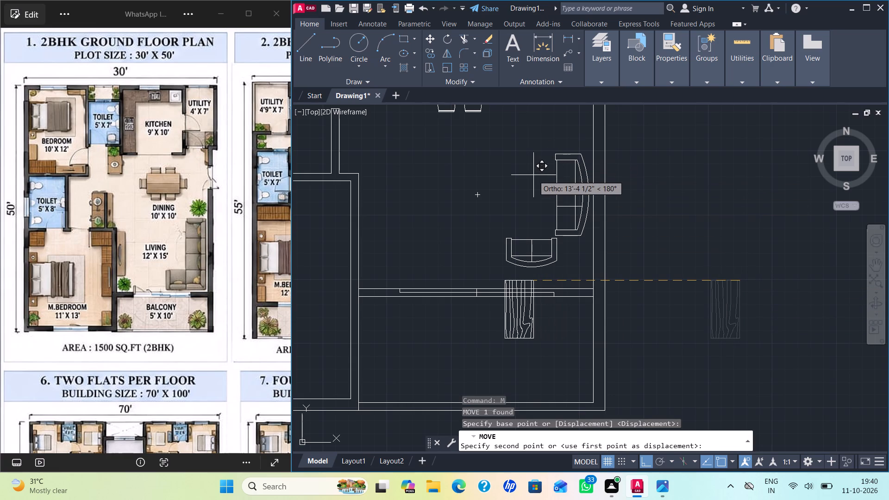
key(F8)
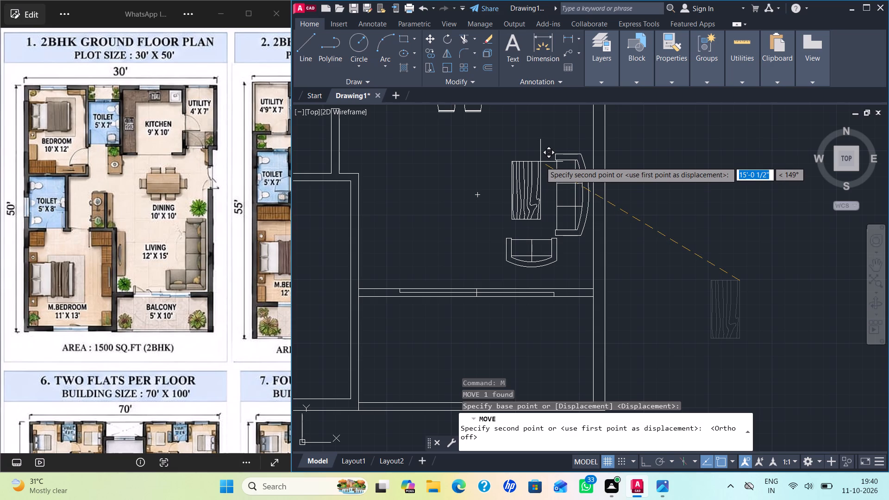
click(540, 162)
Copy the upper toilet's door by its lower-left corner onto the wall between the lower toilet and the master bedroom.
scroll(689, 199, down, 1)
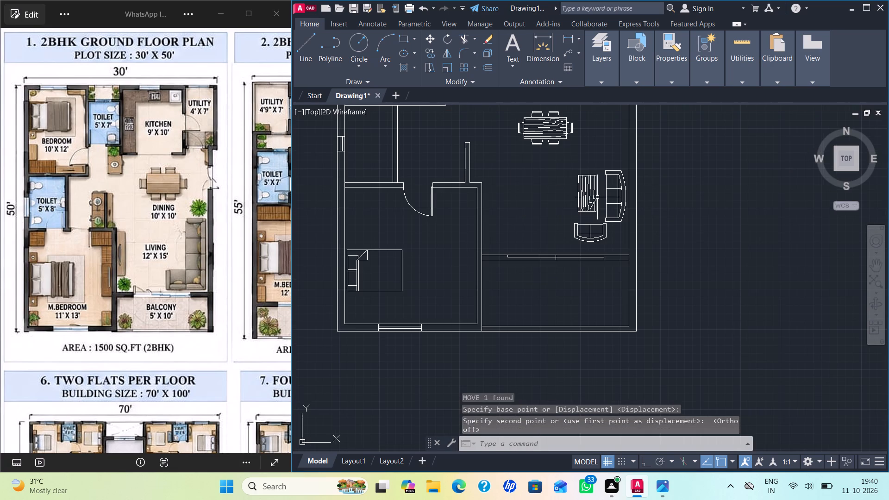
scroll(789, 261, down, 1)
middle_drag(755, 255, 746, 275)
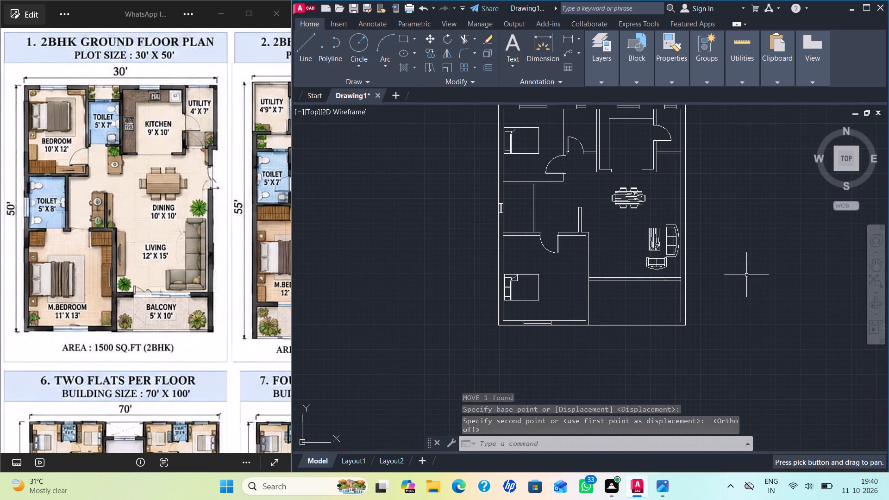
middle_drag(734, 298, 730, 332)
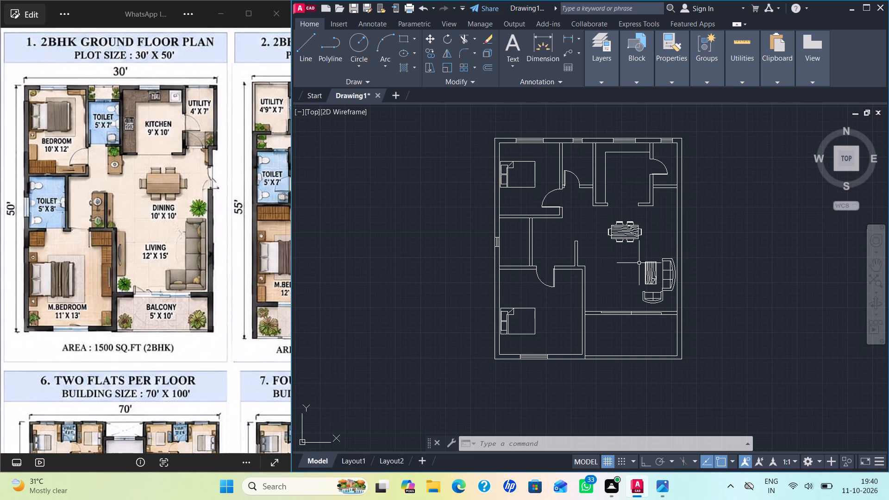
click(578, 176)
key(c)
key(o)
key(Return)
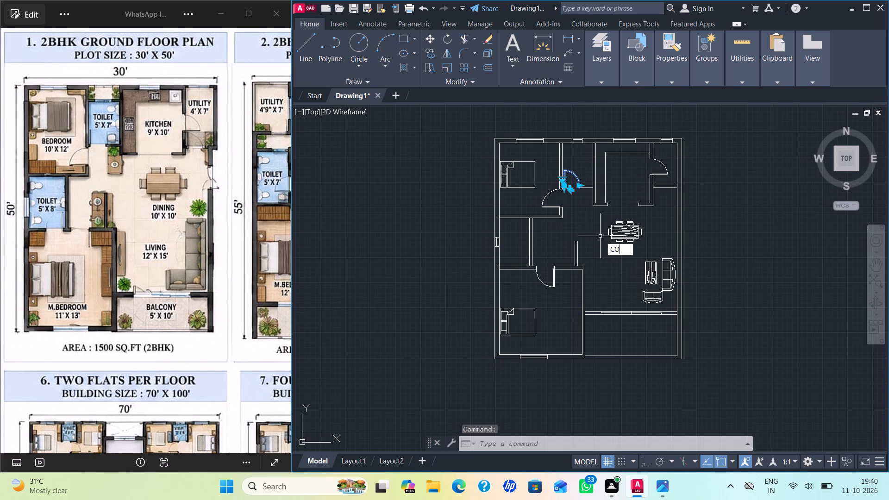
click(564, 188)
scroll(508, 274, up, 3)
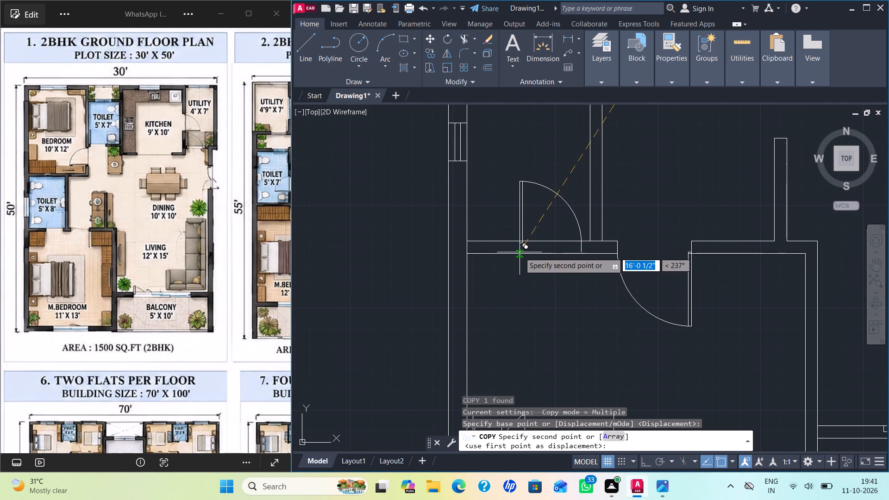
click(520, 254)
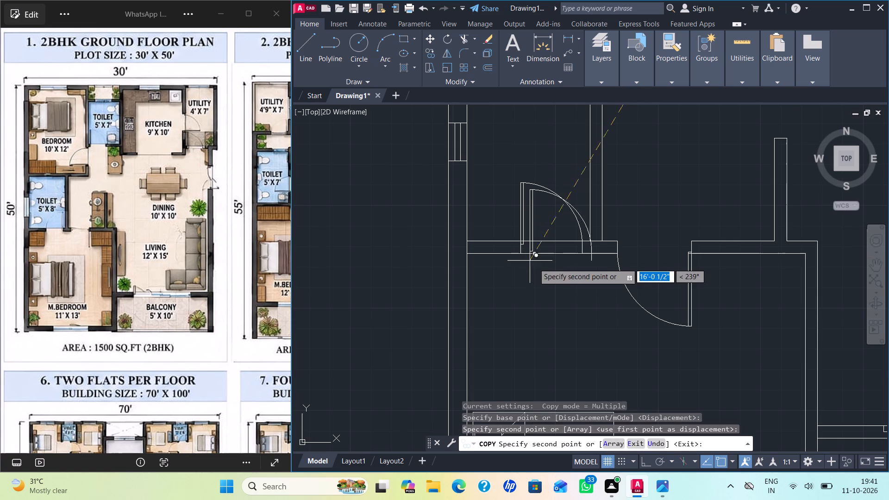
key(Escape)
Flip the copied door horizontally so its leaf hinges on the right side of the opening.
click(567, 205)
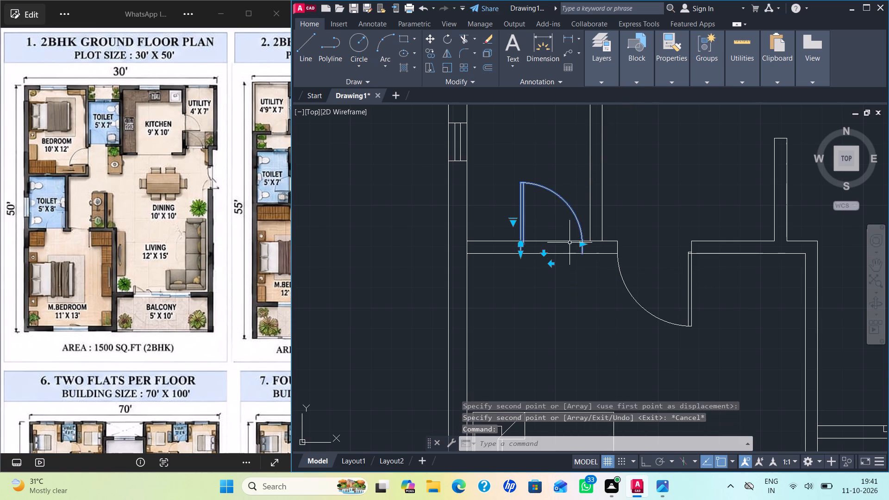
click(550, 265)
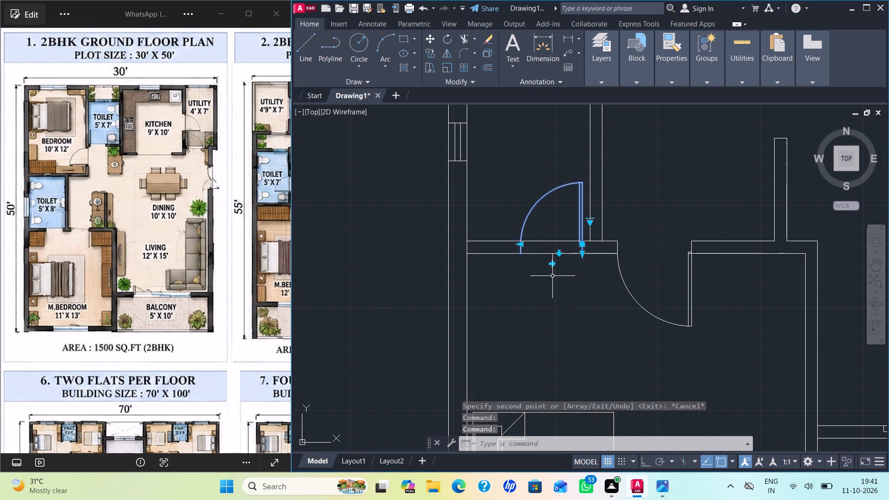
key(Escape)
Trim both wall lines across the lower toilet's new door opening.
key(t)
key(r)
key(Return)
drag(556, 287, 551, 223)
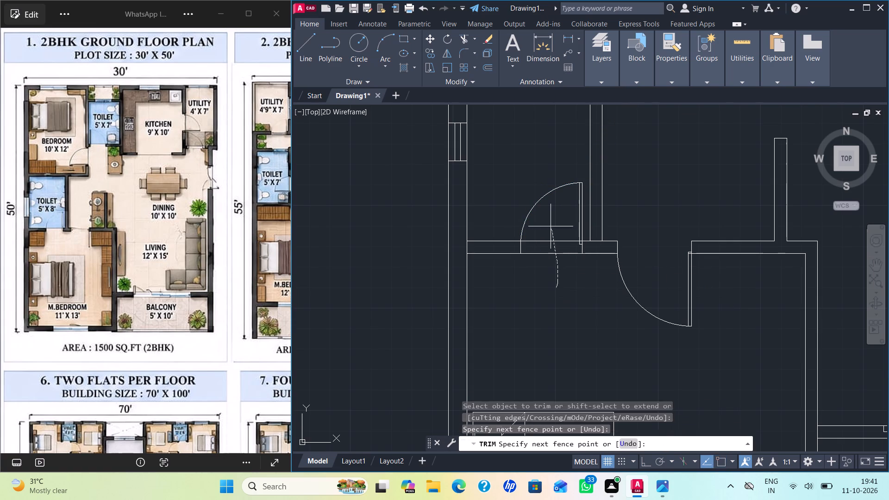
drag(551, 223, 549, 205)
scroll(558, 262, down, 2)
key(Escape)
Insert the Toilet - Imperial block from the Tool Palettes outside the plan, to the right of the dining area.
scroll(616, 316, down, 1)
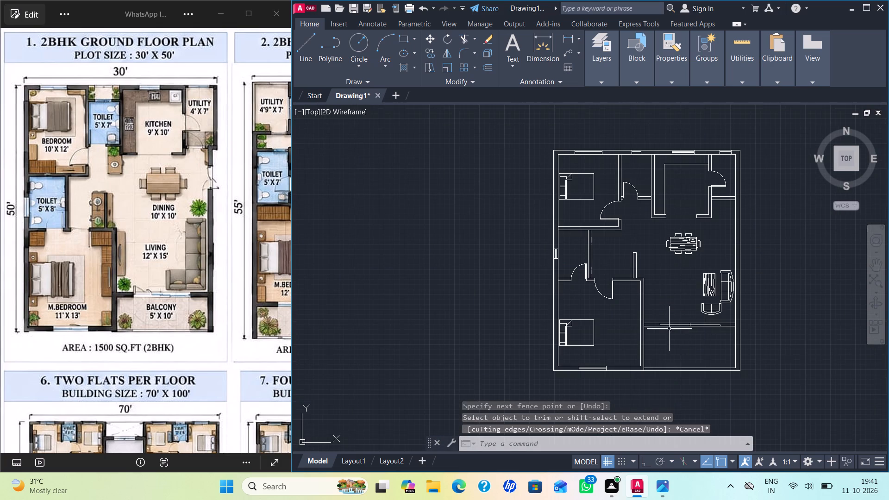
middle_drag(795, 322, 733, 322)
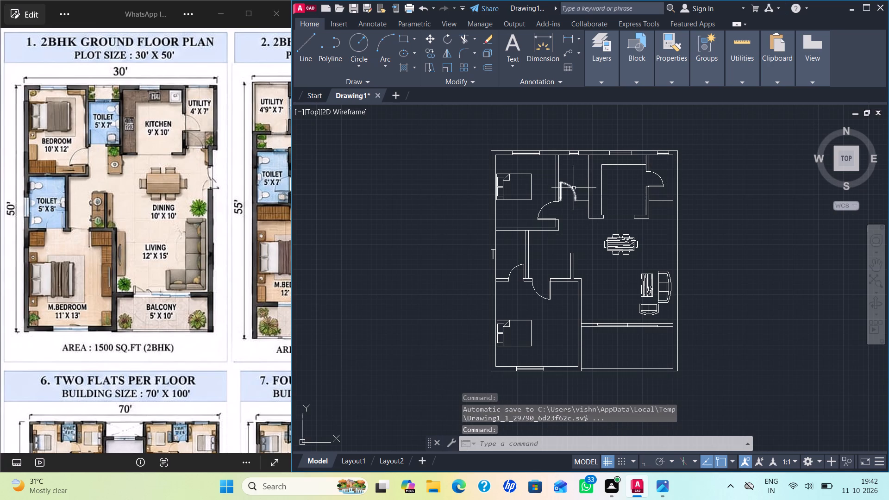
key(ctrl+3)
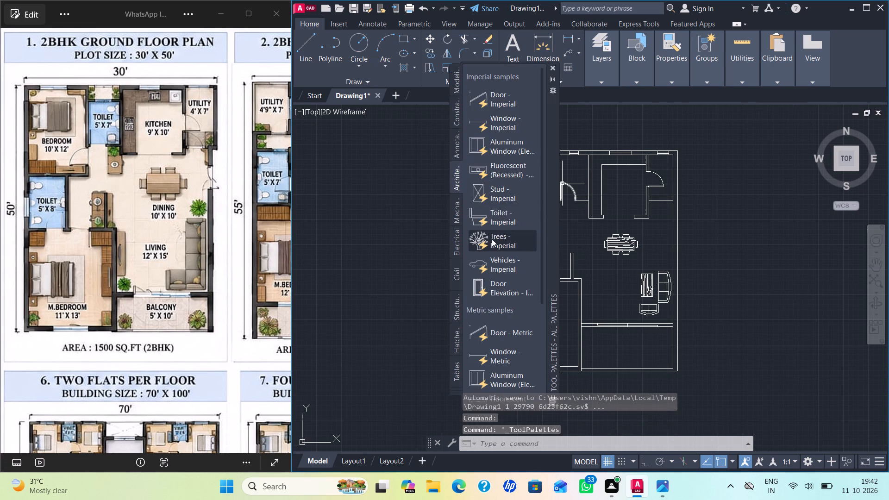
double_click(501, 212)
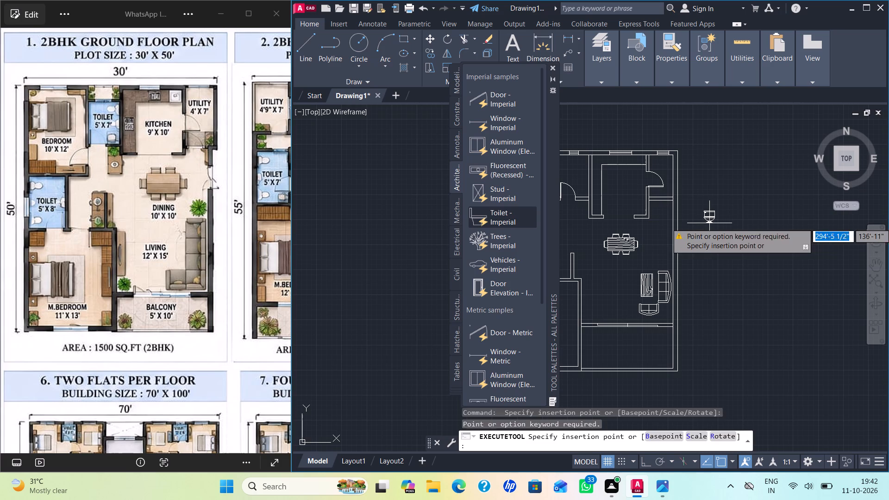
click(709, 223)
click(551, 67)
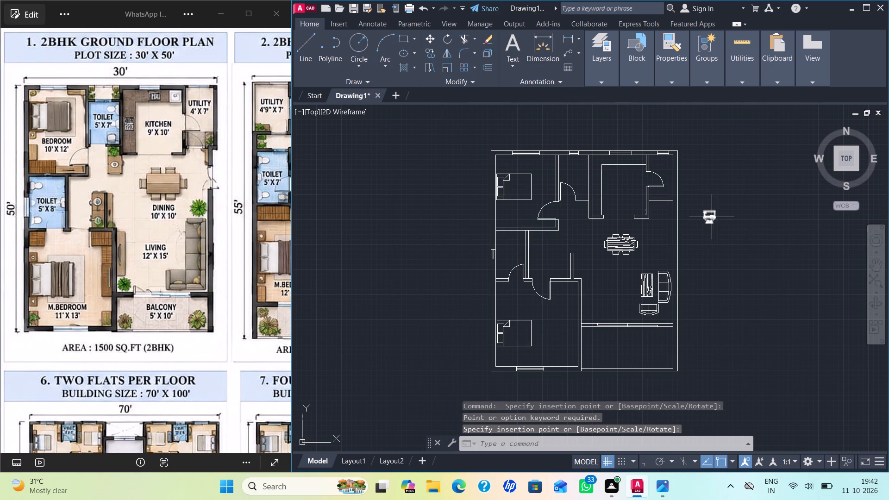
Switch the inserted toilet block to its Round (Plan) view.
click(712, 217)
click(700, 225)
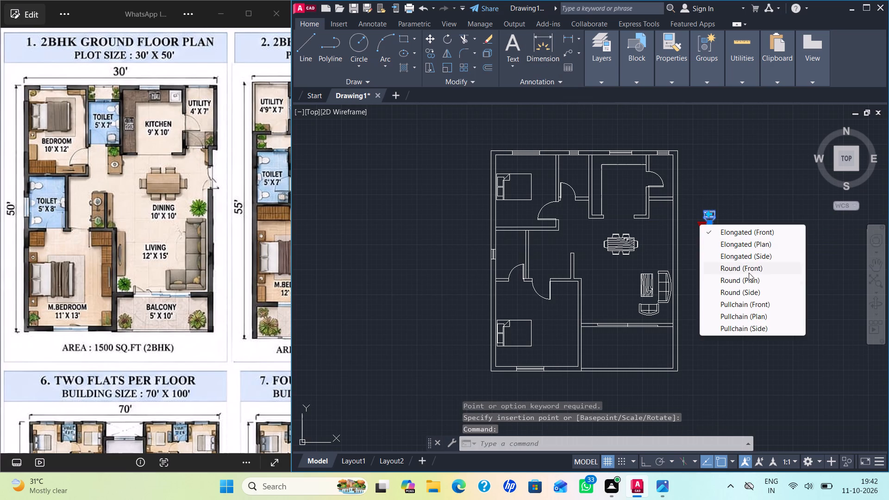
click(751, 279)
Move the toilet block by its tank-side grip into the upper toilet room, just below the window in the top wall.
click(711, 225)
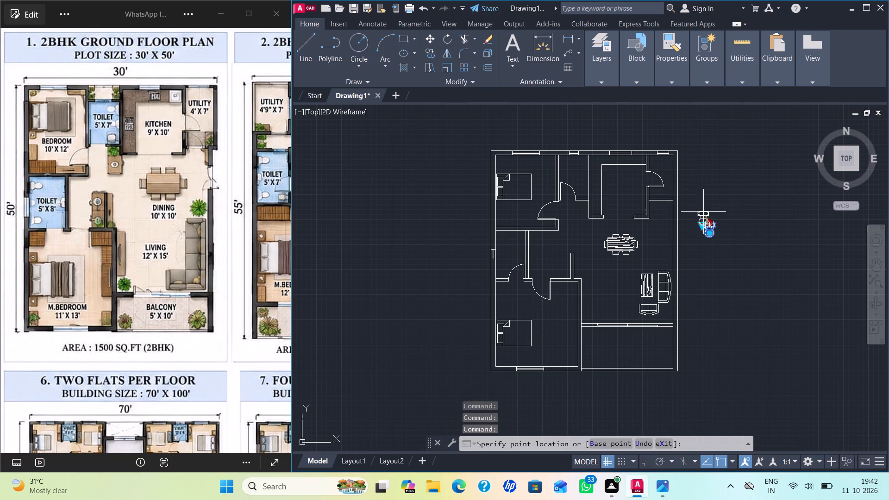
scroll(572, 165, up, 5)
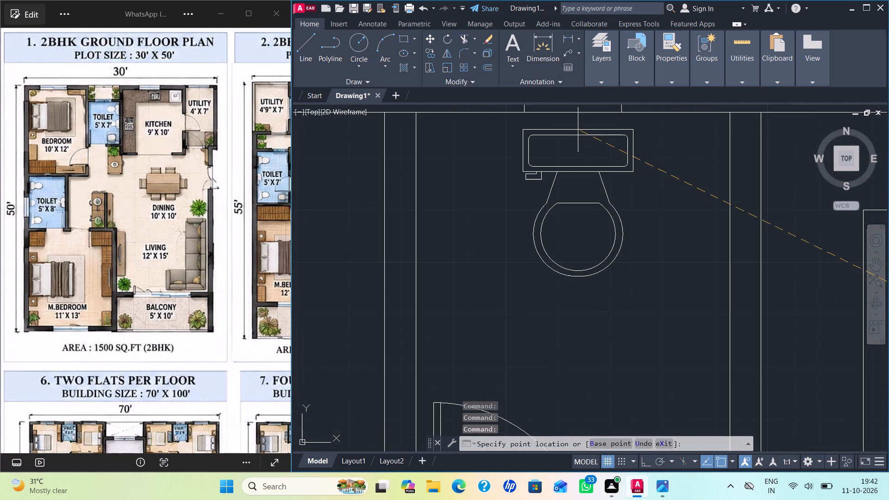
click(577, 122)
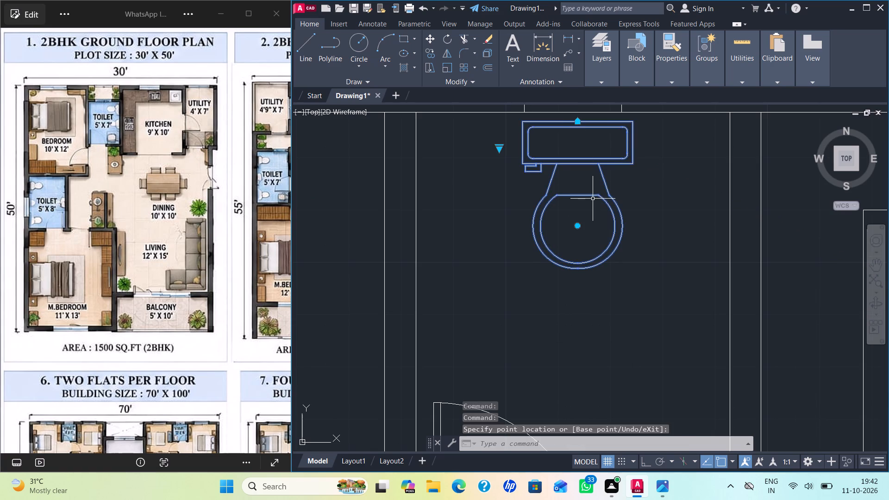
key(Escape)
Copy the toilet block from the upper toilet room into the lower toilet room beside the master bedroom.
scroll(611, 235, down, 3)
click(609, 231)
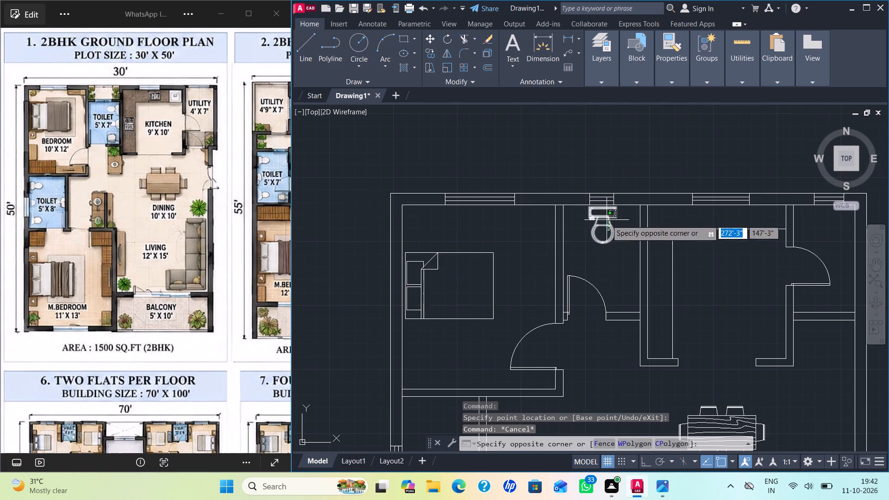
click(607, 220)
key(c)
key(o)
key(Return)
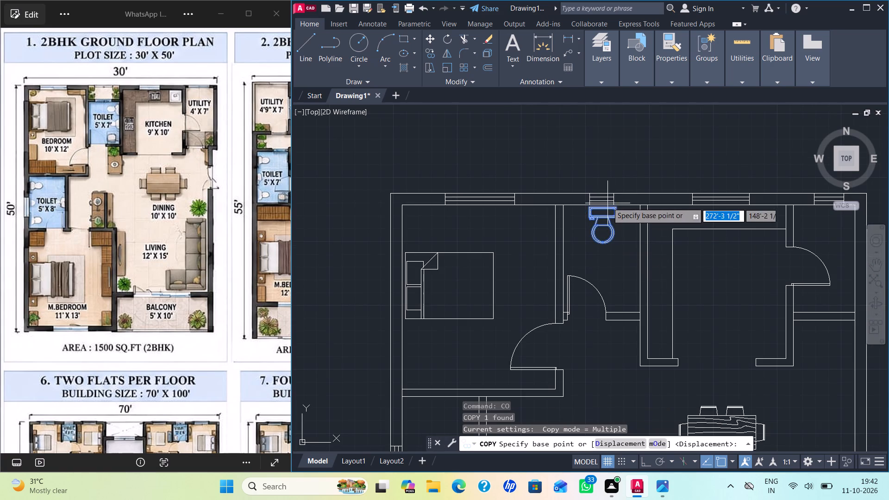
click(616, 209)
scroll(613, 261, down, 1)
middle_drag(615, 259, 616, 176)
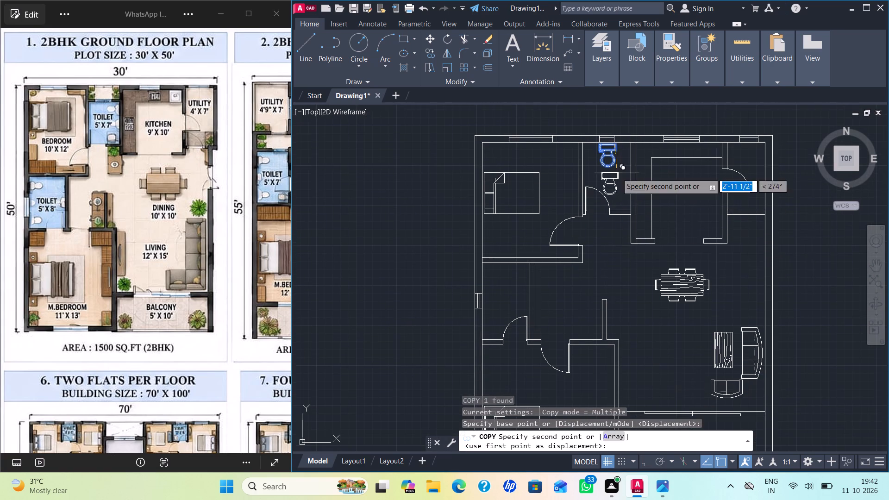
scroll(523, 295, up, 2)
click(504, 262)
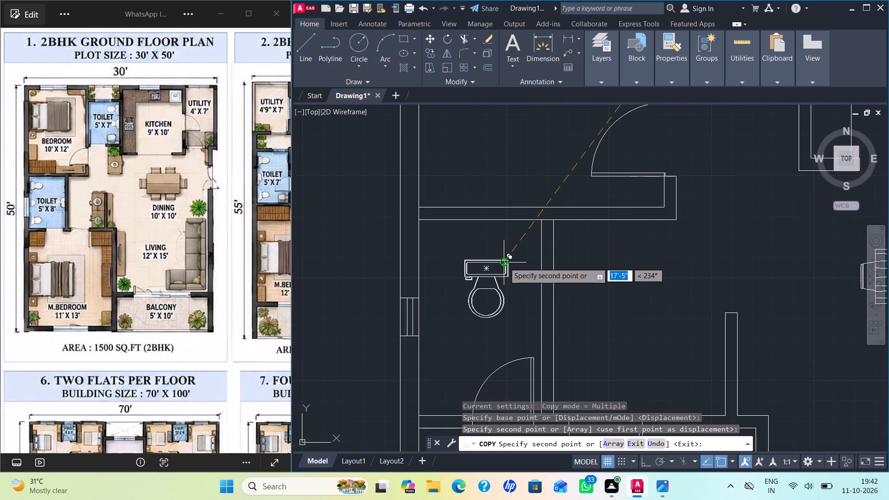
key(Escape)
Rotate the copied toilet 90° counterclockwise about its tank corner so the tank faces the left outer wall.
click(506, 261)
key(r)
key(o)
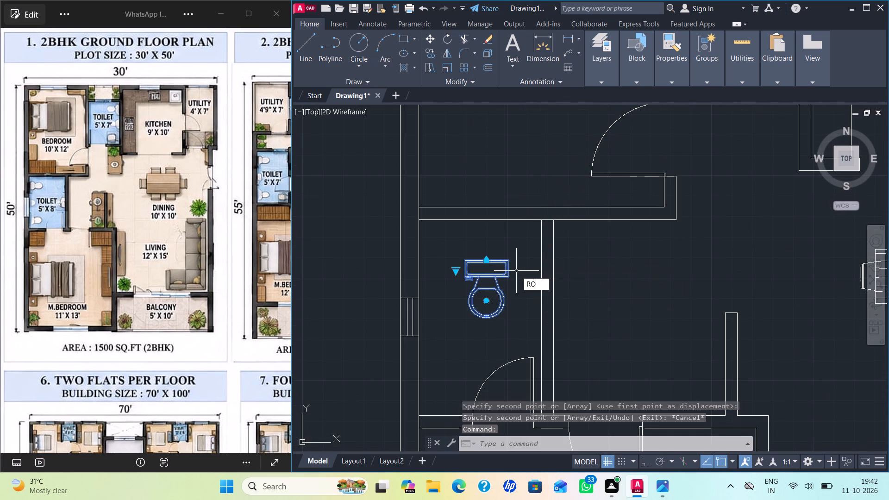
key(Return)
click(506, 257)
click(504, 231)
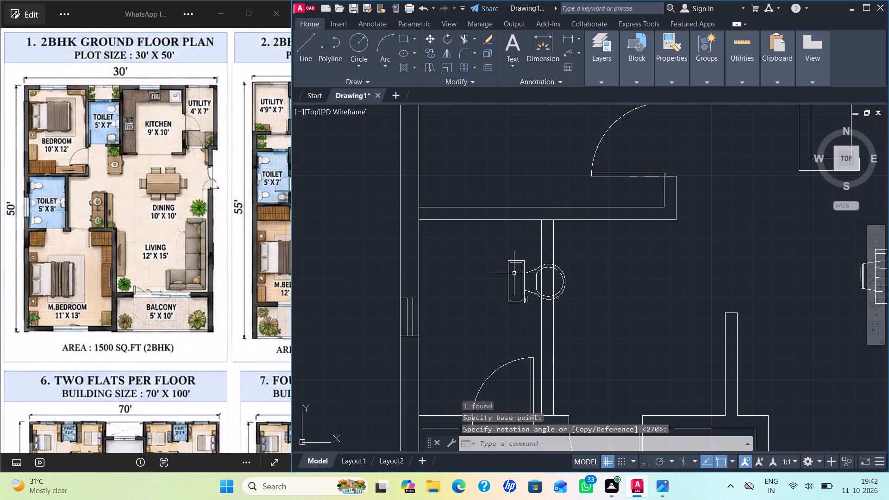
Move the rotated toilet by its tank-side grip close to the left outer wall, above the lower toilet's window.
click(511, 274)
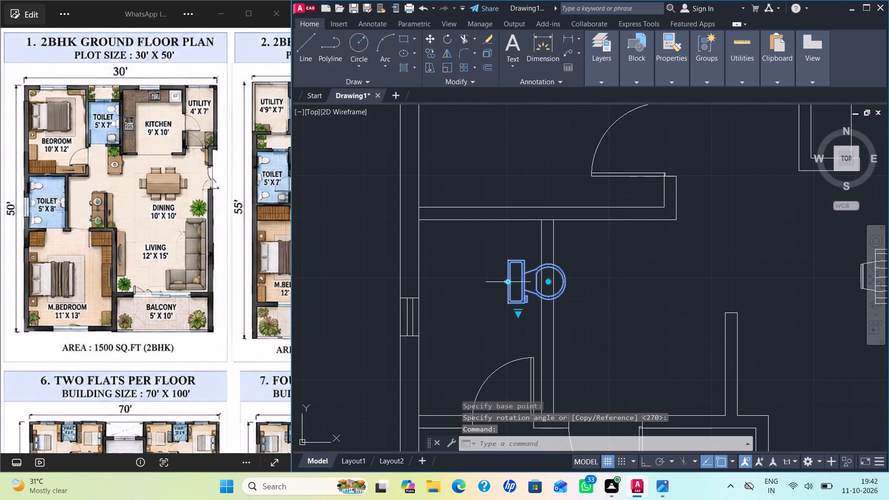
click(509, 282)
scroll(428, 264, up, 3)
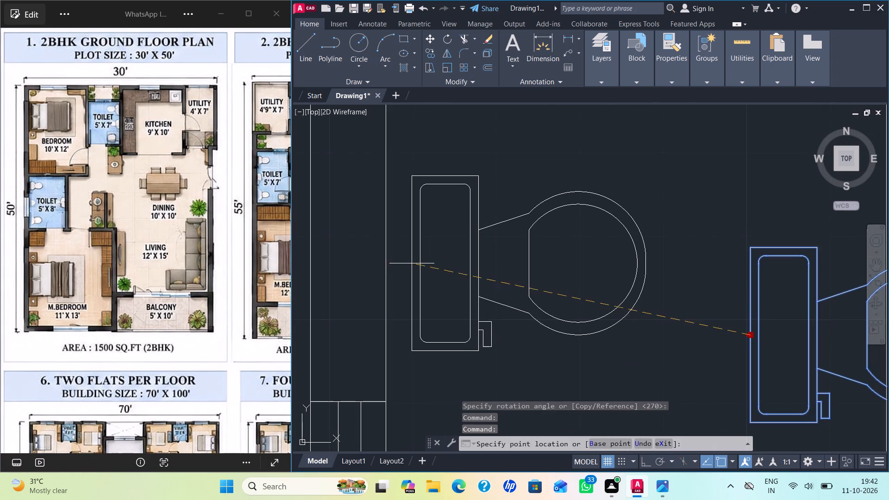
click(412, 263)
scroll(451, 272, down, 2)
key(Escape)
scroll(541, 303, down, 3)
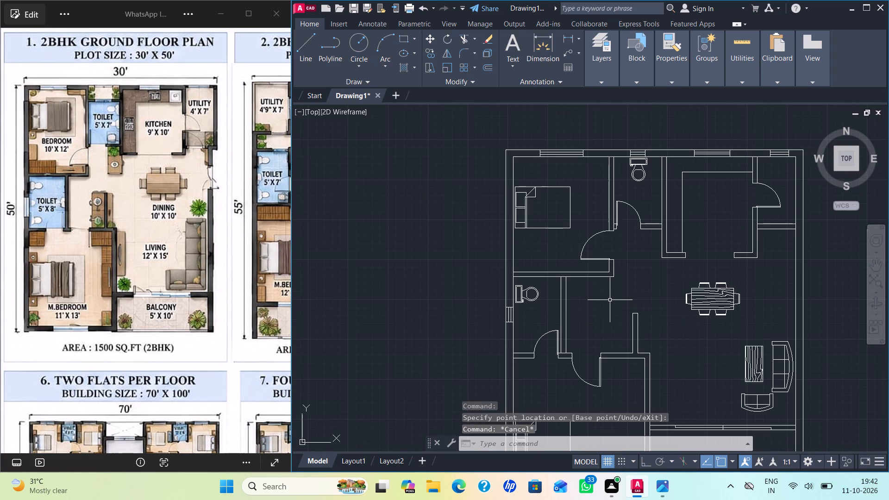
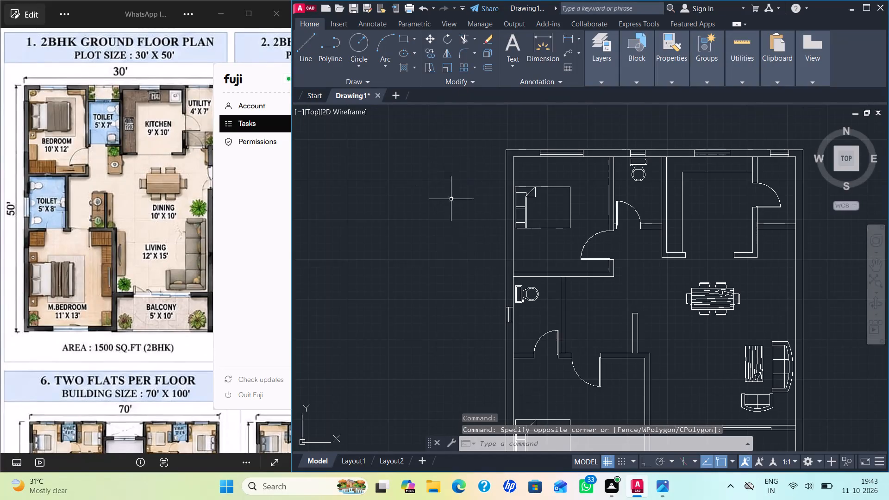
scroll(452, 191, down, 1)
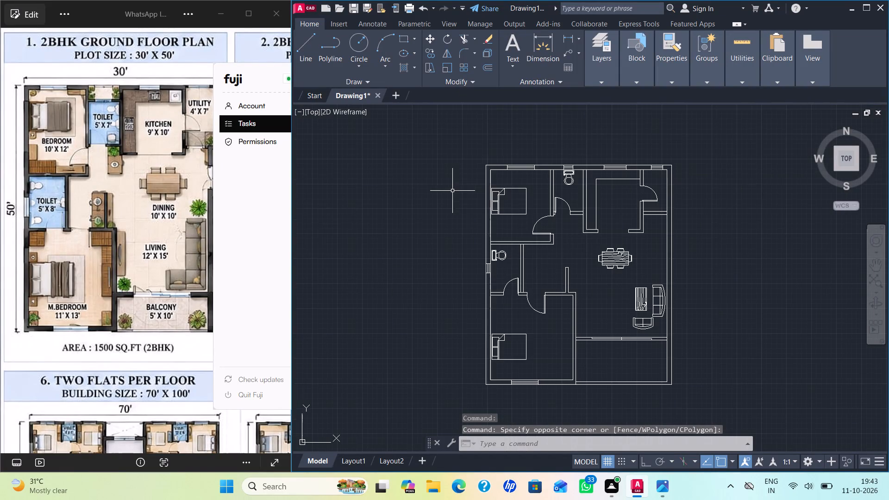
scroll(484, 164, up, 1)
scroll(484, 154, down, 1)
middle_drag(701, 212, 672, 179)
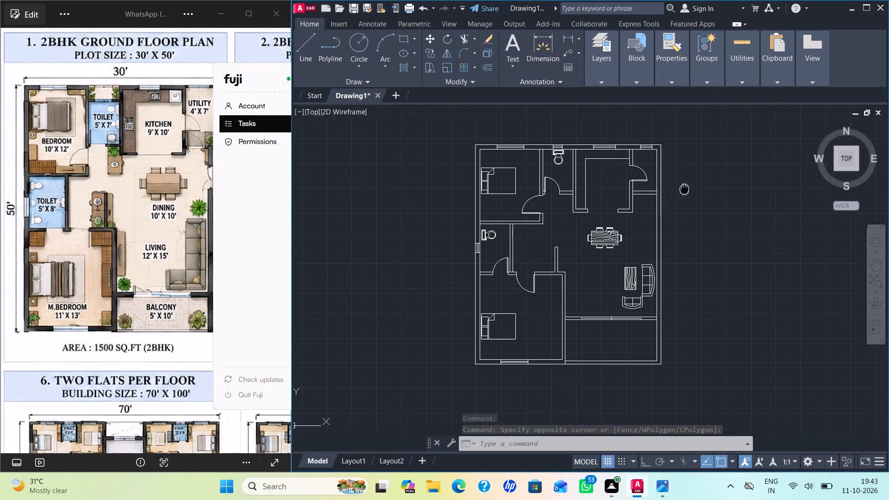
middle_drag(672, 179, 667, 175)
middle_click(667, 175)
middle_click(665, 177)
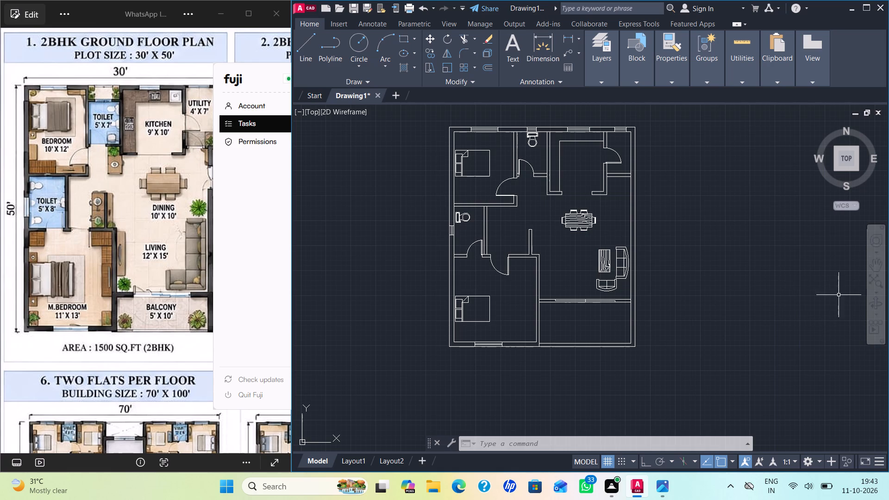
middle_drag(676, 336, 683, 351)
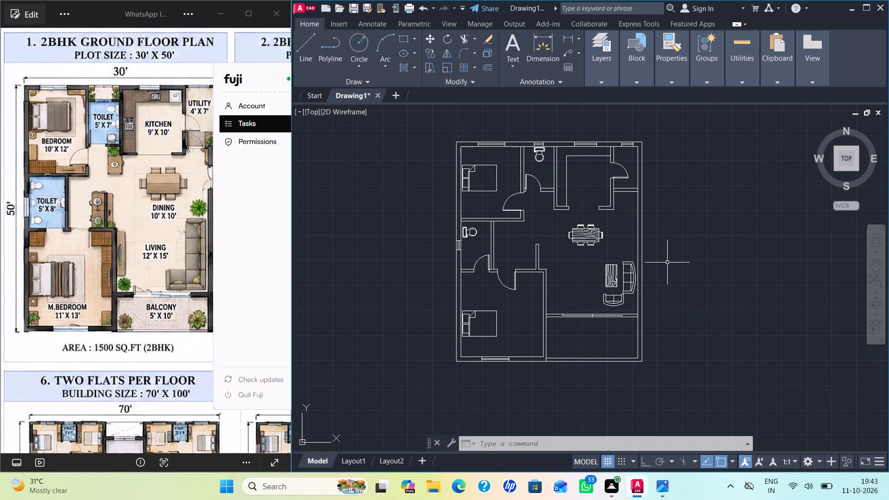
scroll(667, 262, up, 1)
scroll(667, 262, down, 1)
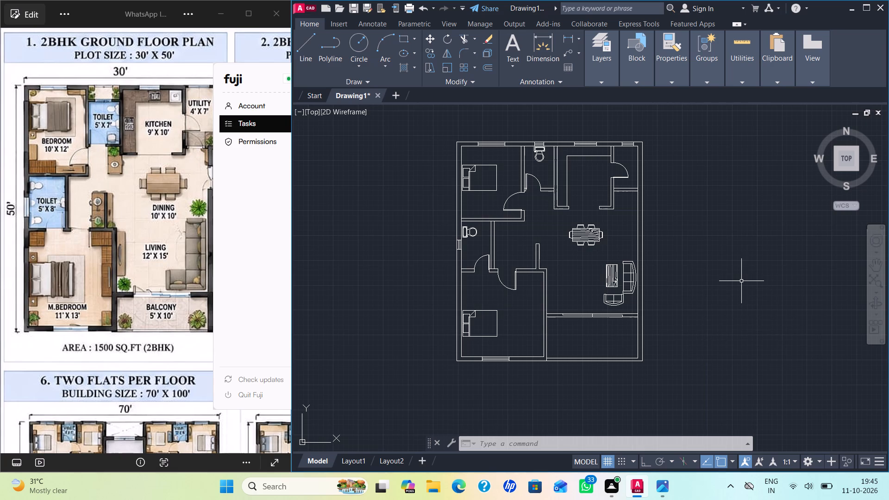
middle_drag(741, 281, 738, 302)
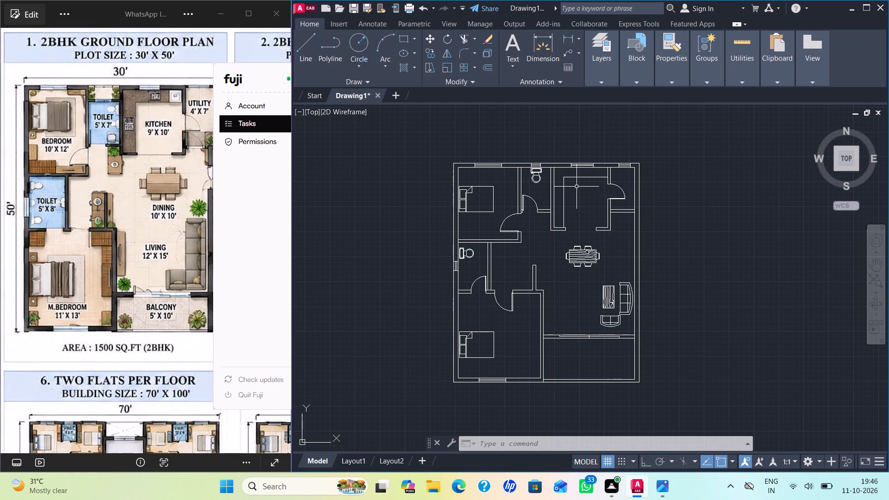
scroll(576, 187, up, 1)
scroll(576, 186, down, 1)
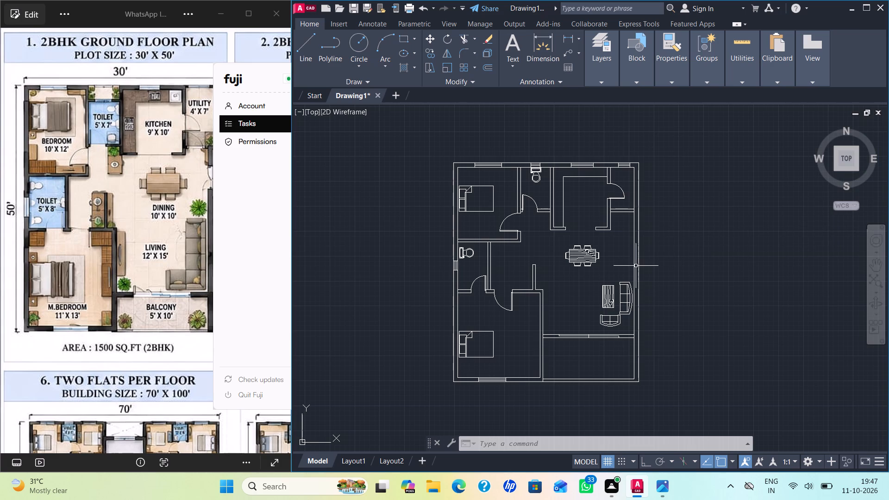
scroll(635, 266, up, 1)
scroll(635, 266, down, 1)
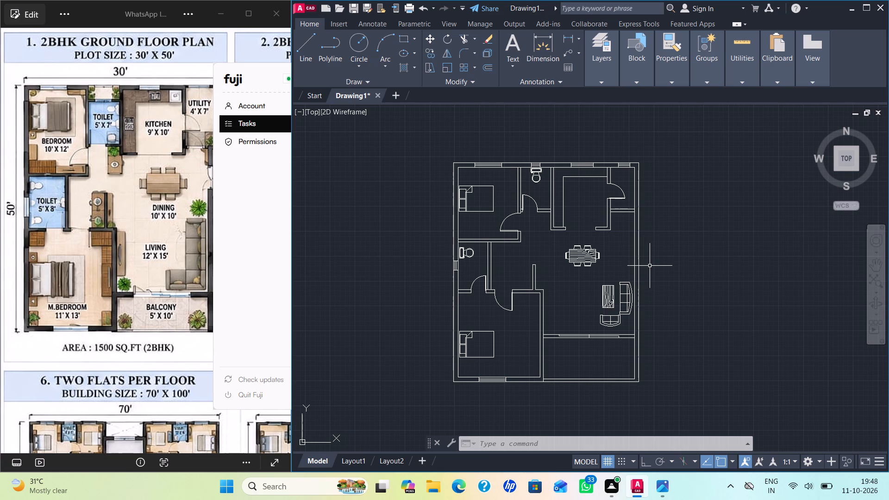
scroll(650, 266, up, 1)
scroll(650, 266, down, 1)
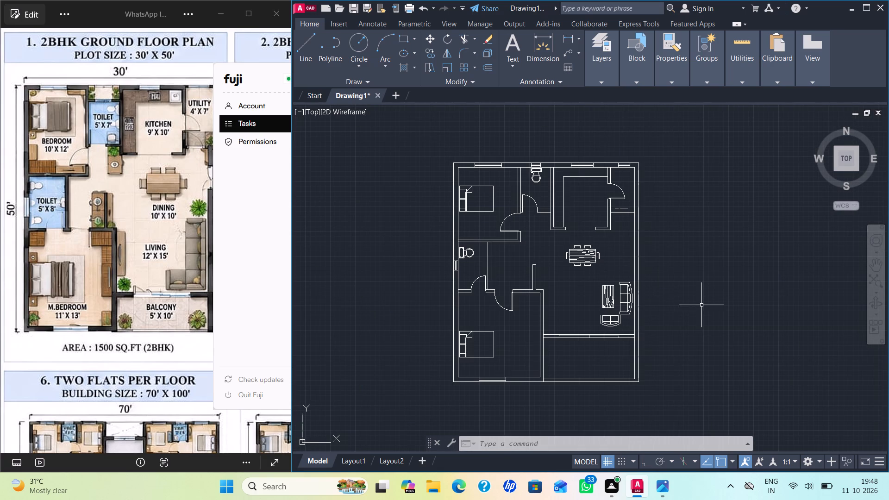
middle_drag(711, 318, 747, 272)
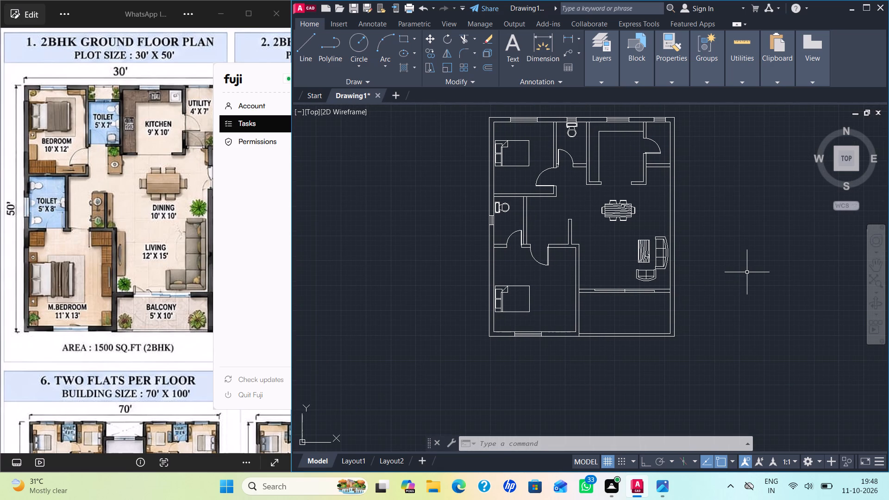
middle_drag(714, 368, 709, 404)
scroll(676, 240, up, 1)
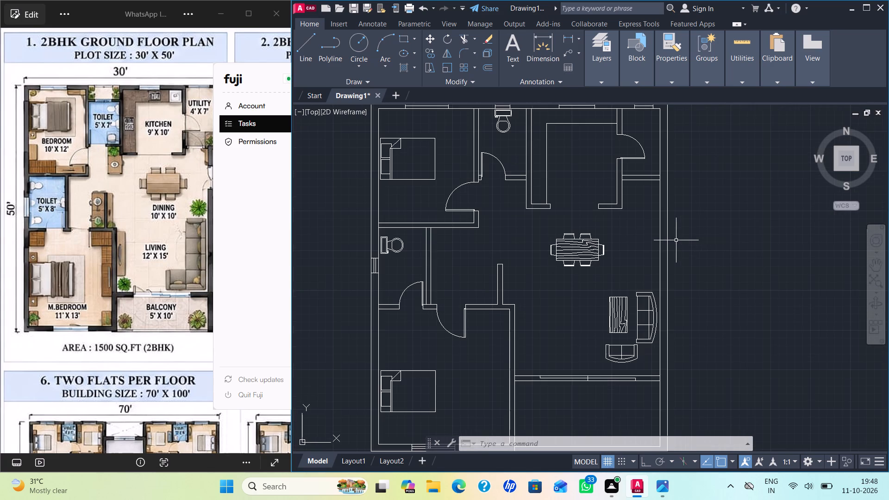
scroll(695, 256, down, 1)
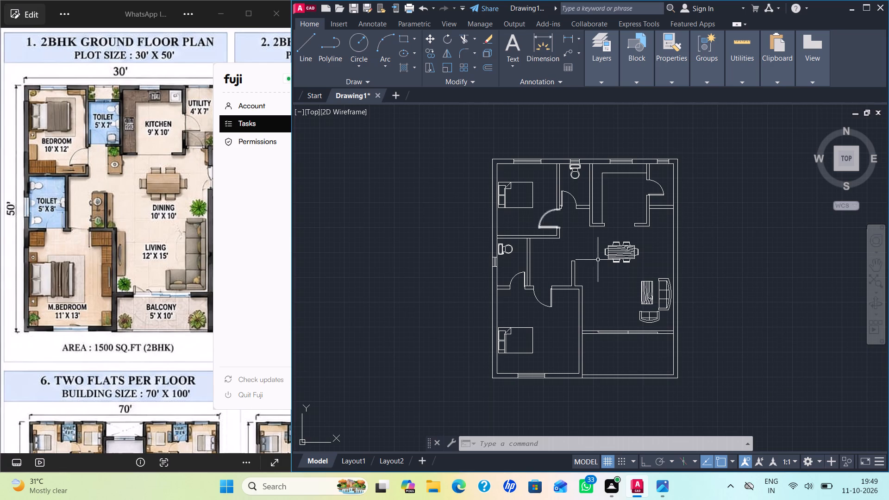
Insert the Entertainment Center block from DesignCenter's Home - Space Planner blocks at scale 1 in the empty area beside the plan's living side.
scroll(602, 312, up, 1)
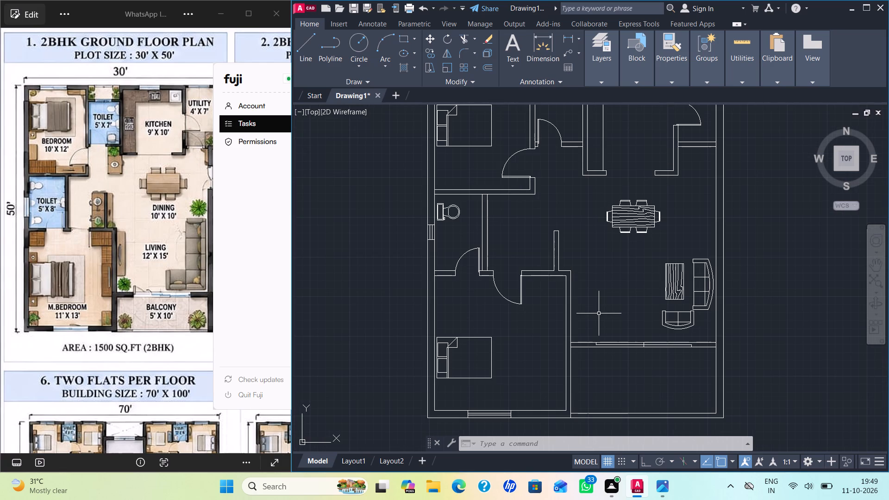
key(ctrl+3)
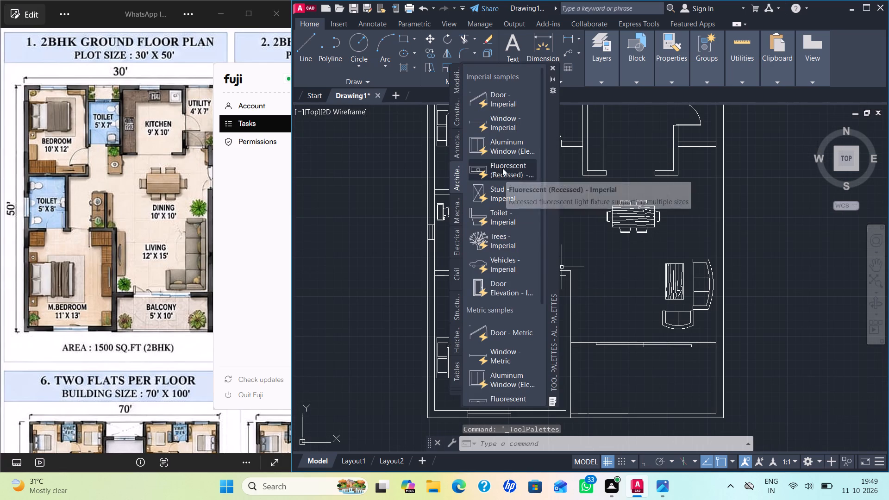
click(551, 67)
key(ctrl+2)
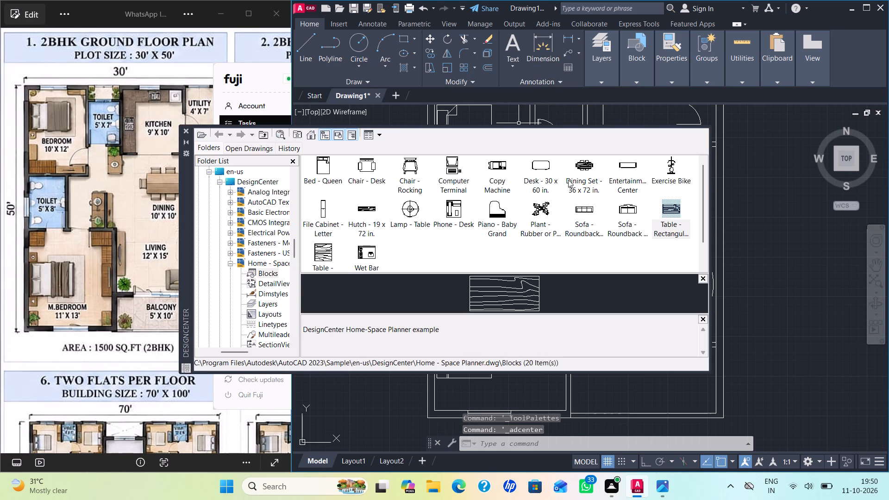
double_click(630, 168)
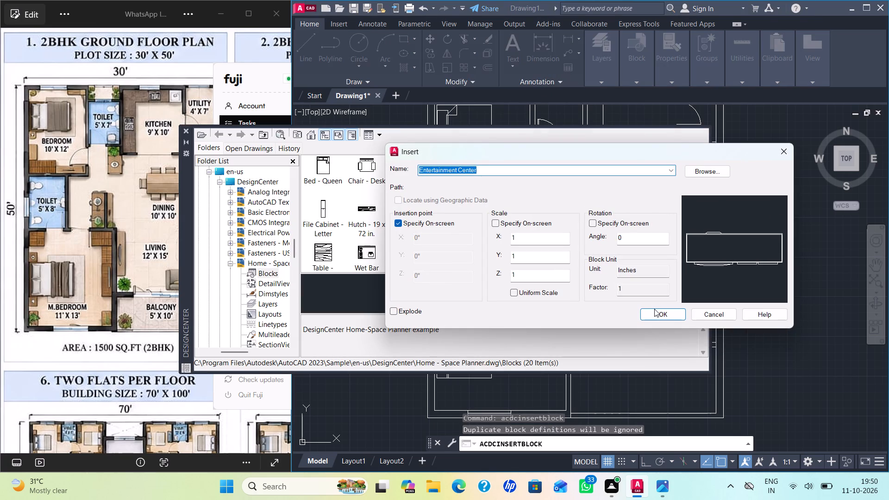
click(656, 313)
click(818, 297)
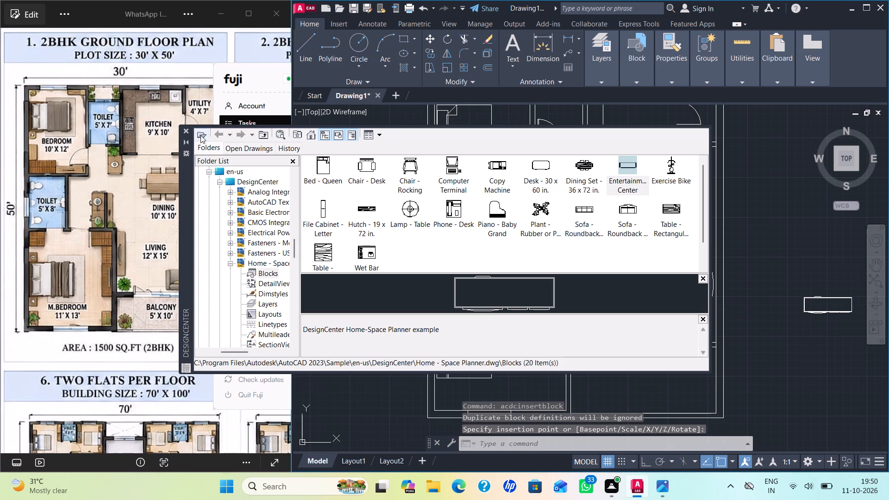
click(183, 129)
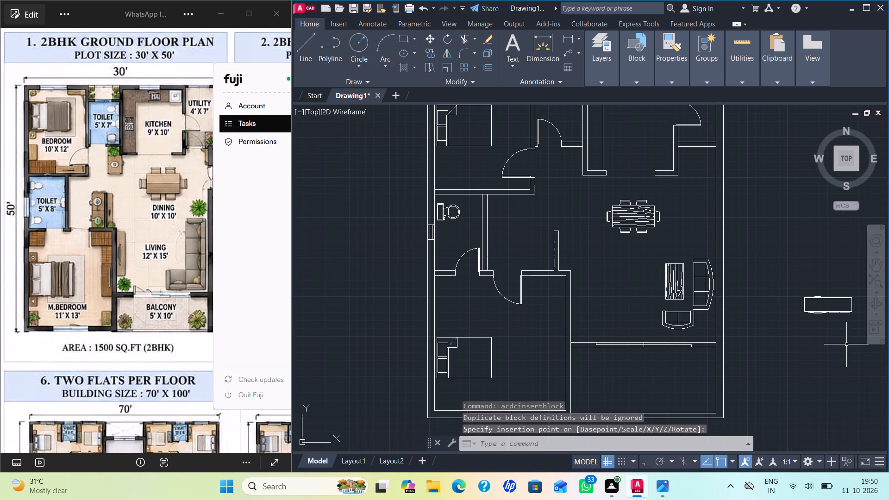
Rotate the entertainment center 90° counterclockwise about its upper corner nearest the outside, using Ortho, so it stands vertically.
middle_drag(846, 344, 722, 337)
click(701, 291)
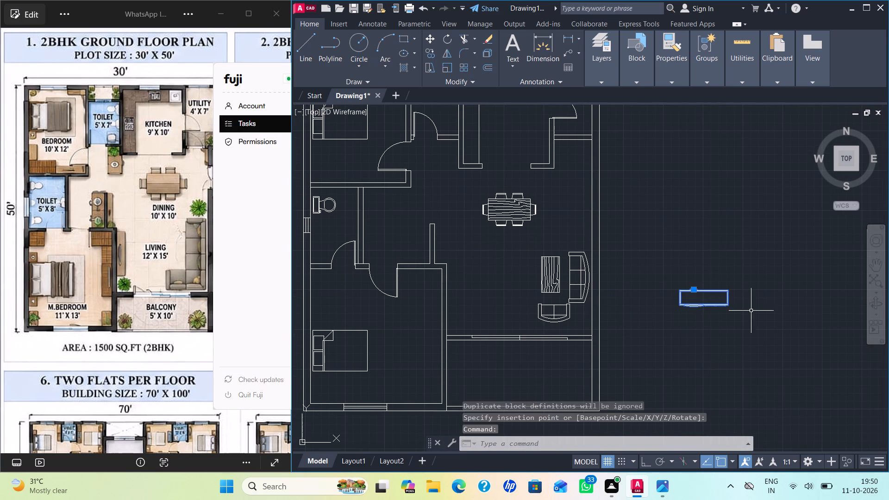
key(r)
key(o)
key(Return)
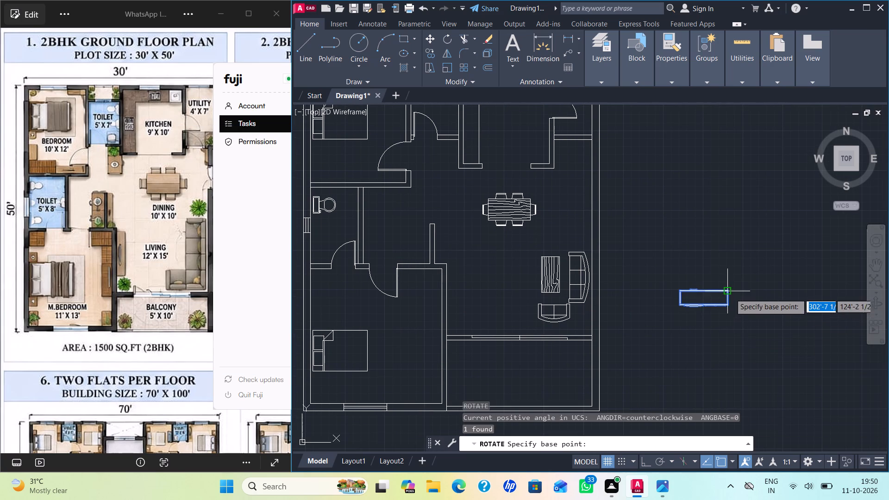
click(730, 291)
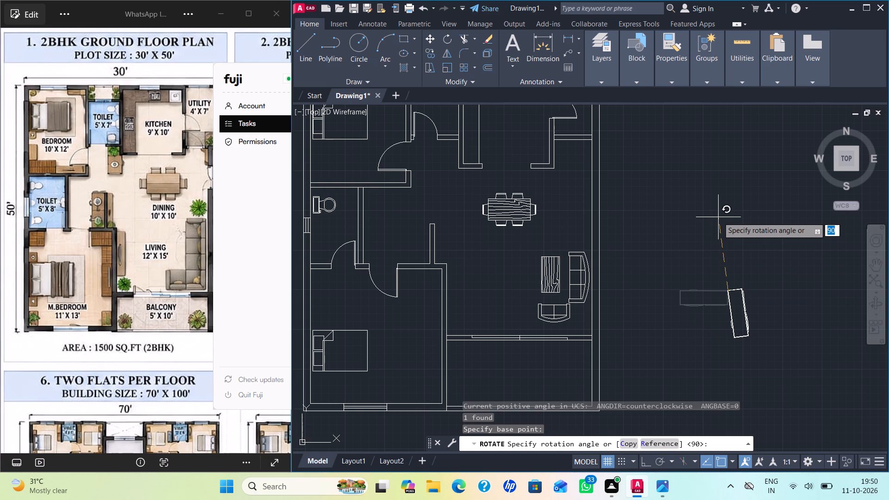
key(F8)
click(718, 217)
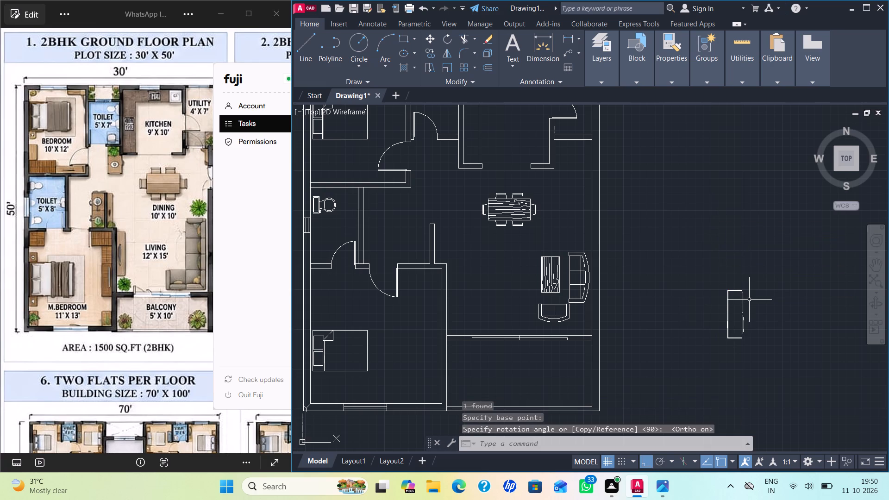
key(F8)
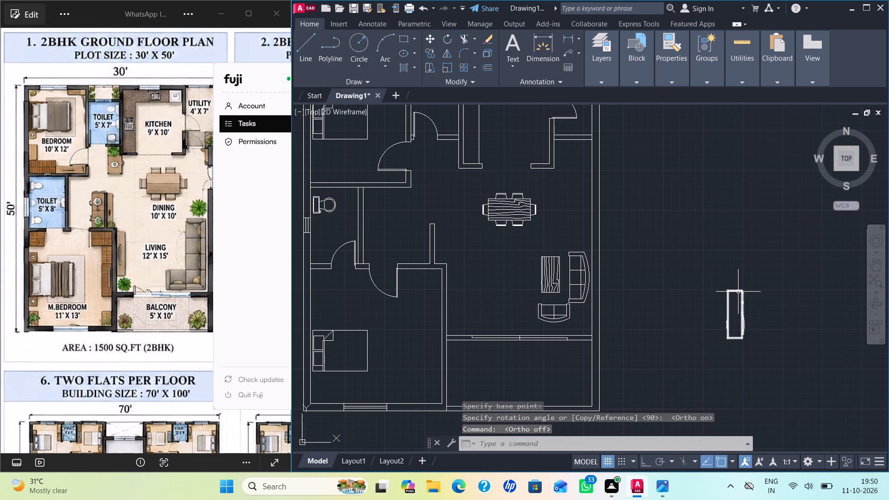
Scale the entertainment center down freehand about its lower corner on the flat back side.
click(738, 292)
key(c)
key(BackSpace)
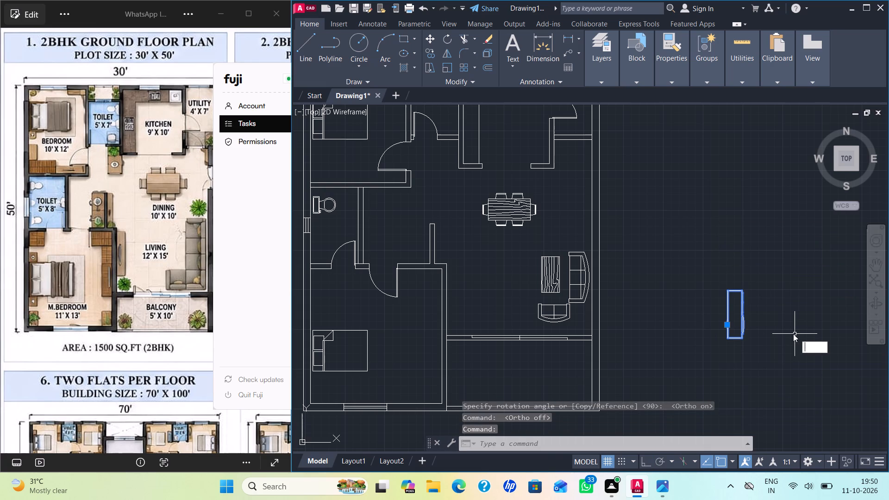
text(SC)
key(Return)
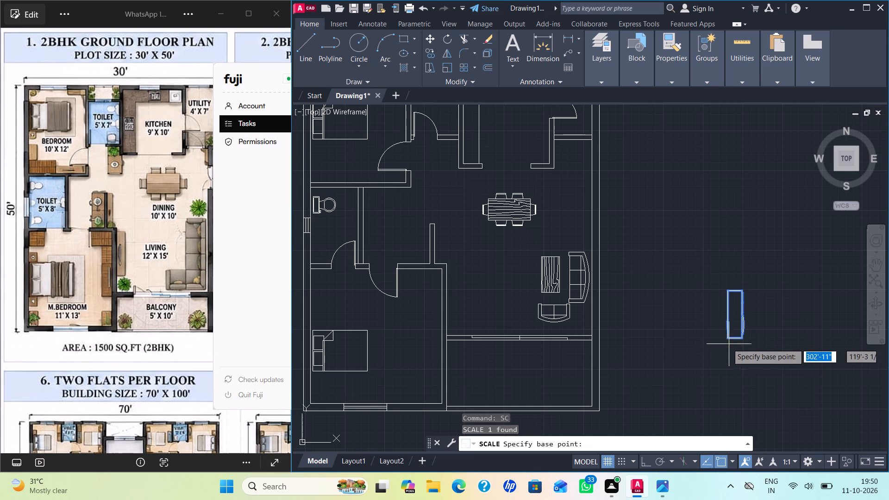
click(728, 339)
click(741, 330)
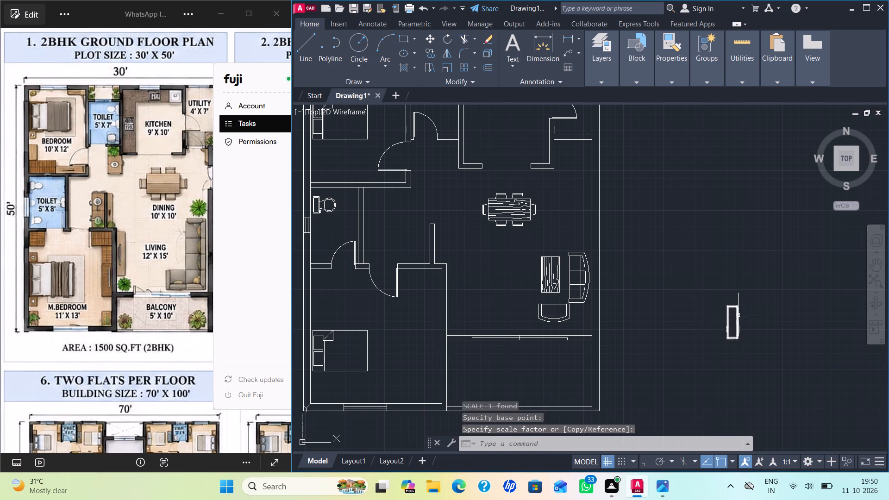
Move the entertainment center by its flat back edge against the living room wall shared with the master bedroom, facing the sofas.
click(738, 315)
key(m)
key(Return)
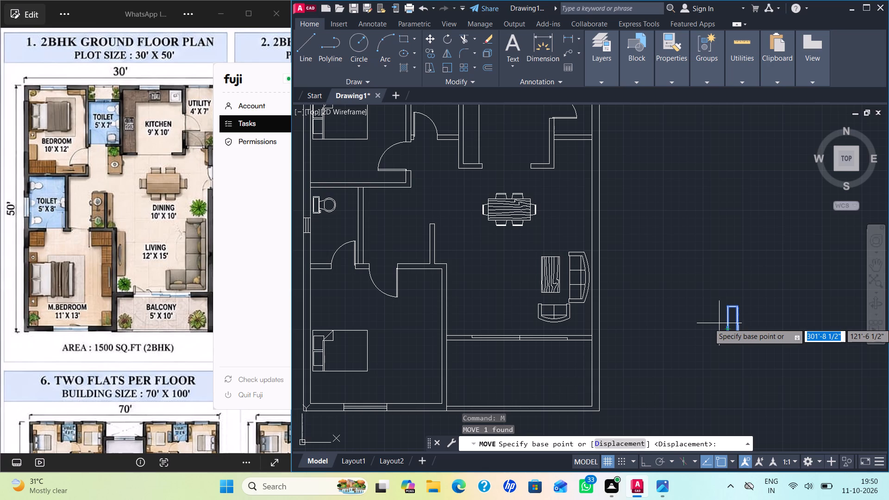
click(726, 328)
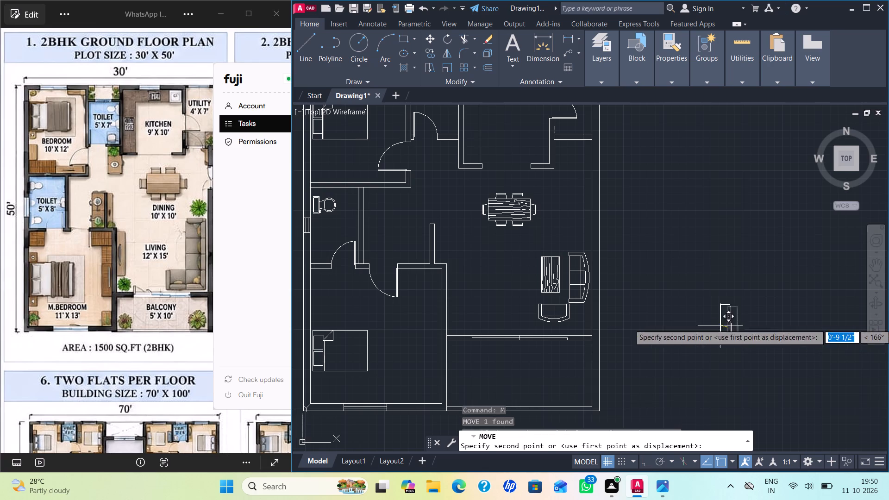
scroll(458, 297, up, 2)
scroll(428, 324, up, 2)
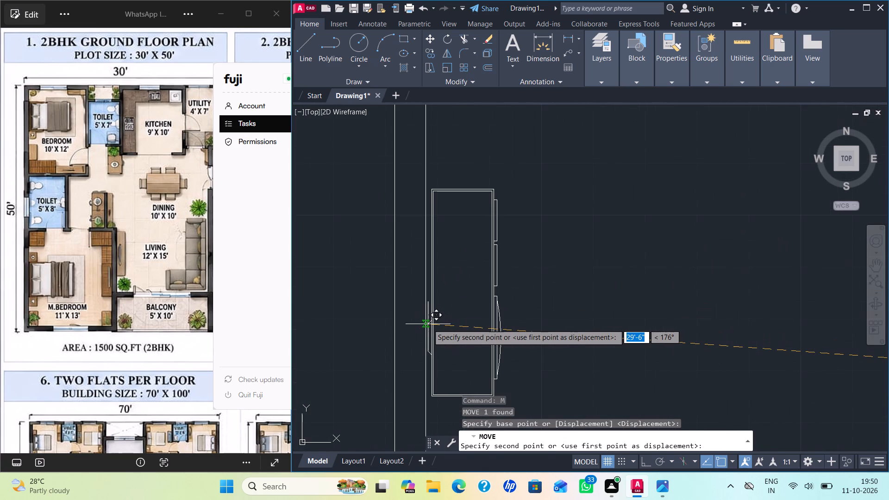
click(426, 325)
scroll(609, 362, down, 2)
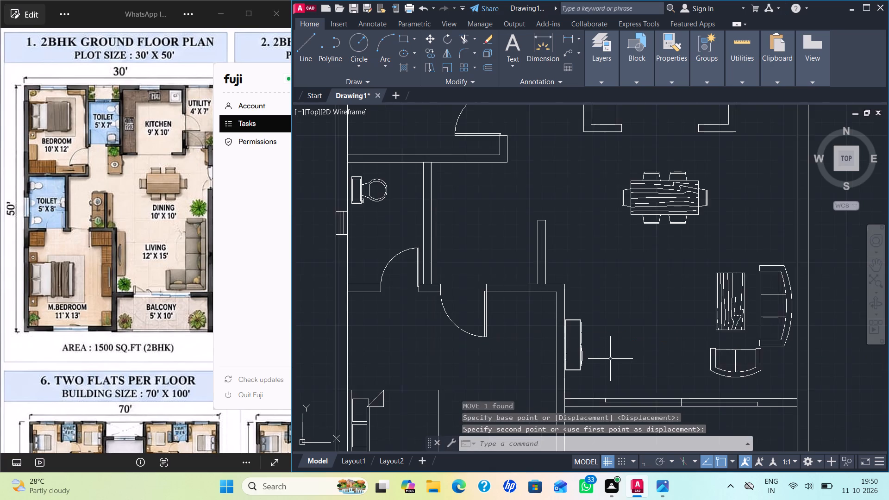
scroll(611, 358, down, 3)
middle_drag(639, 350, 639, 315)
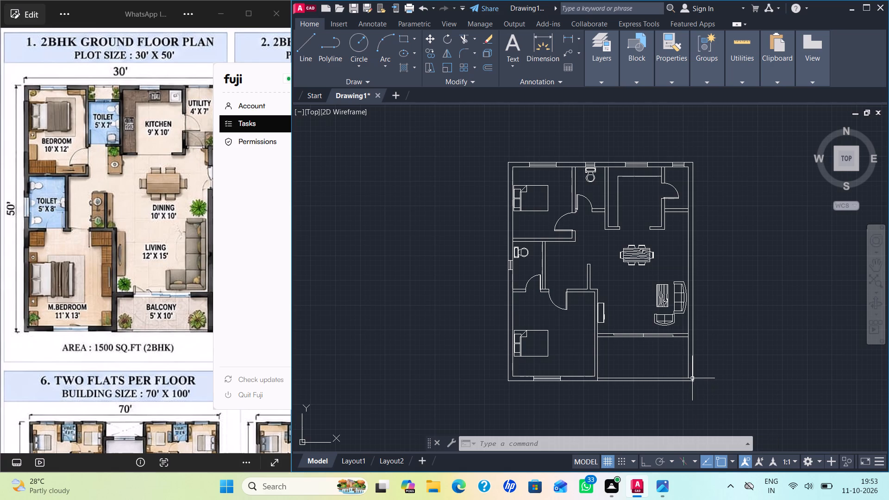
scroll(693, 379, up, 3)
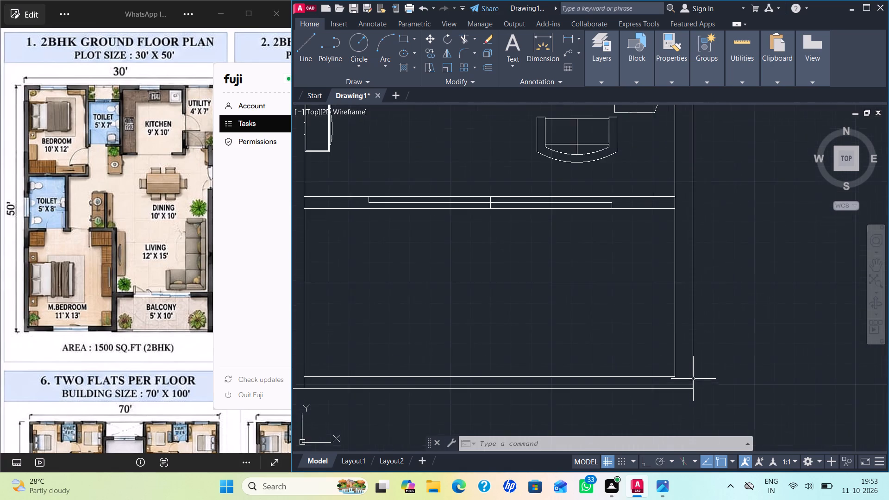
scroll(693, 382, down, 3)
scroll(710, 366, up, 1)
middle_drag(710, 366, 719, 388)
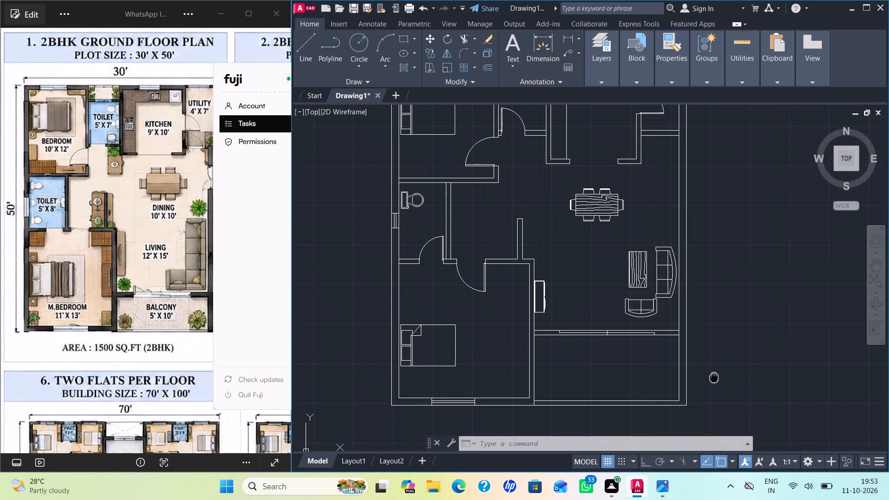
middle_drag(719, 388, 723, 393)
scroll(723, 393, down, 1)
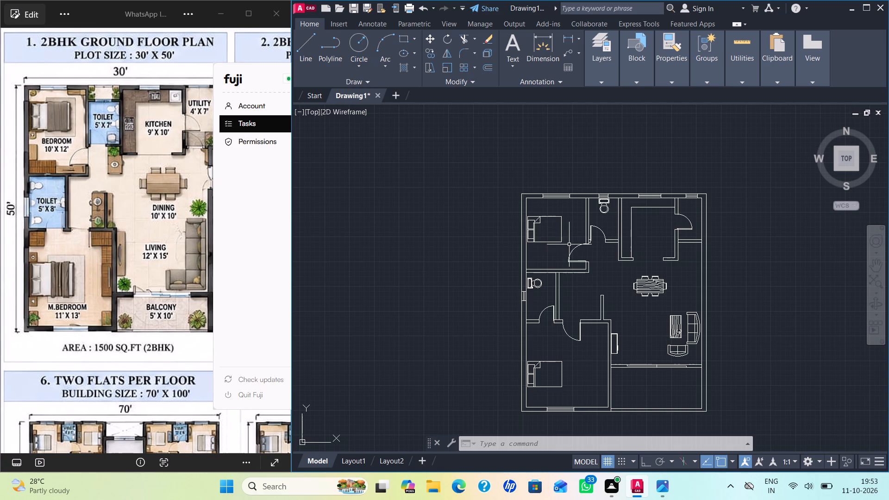
Add the single-line text BEDROOM below the bed in the upper bedroom, with height picked freehand and rotation 0.
scroll(569, 244, up, 1)
text(DT)
key(Return)
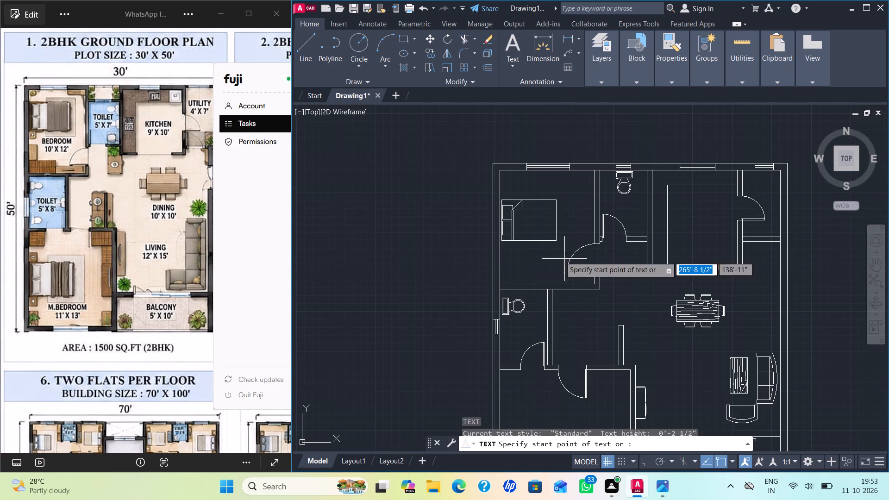
scroll(524, 254, up, 2)
click(521, 263)
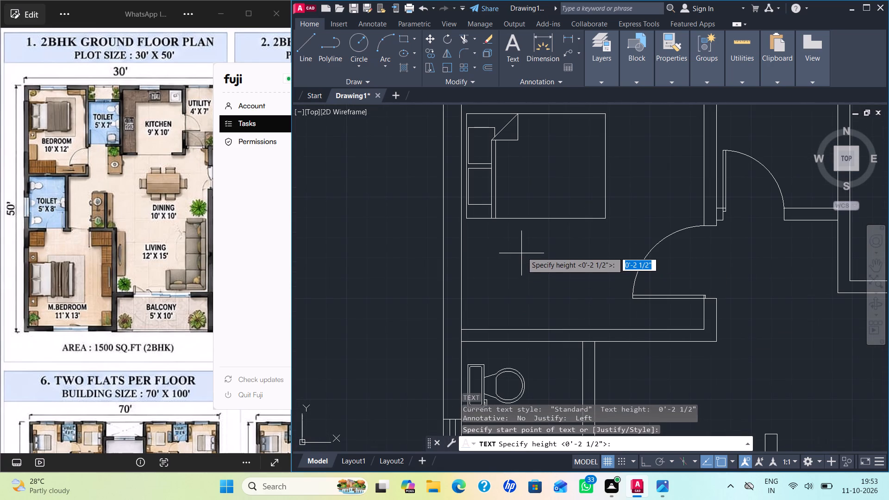
click(522, 247)
key(Return)
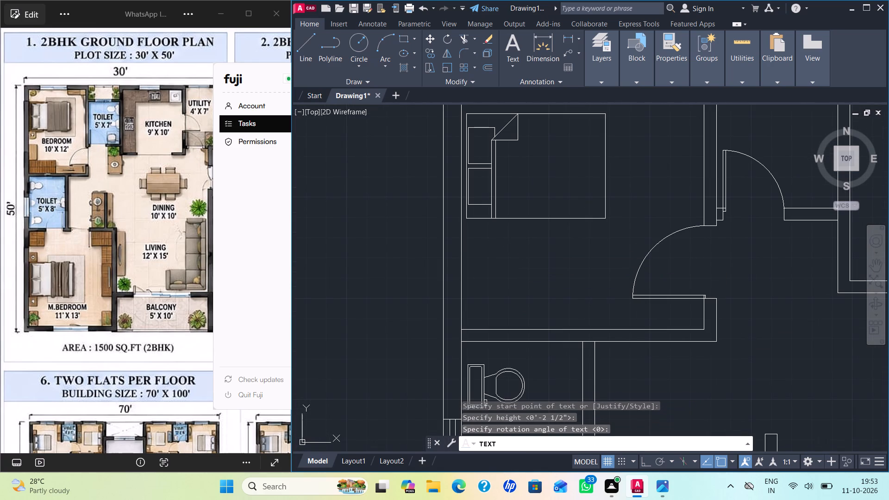
key(b)
text(EDR)
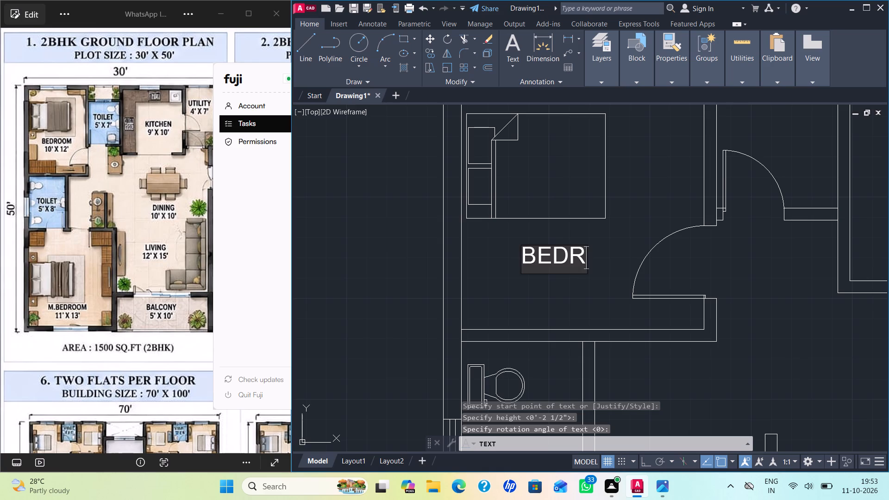
text(OOM)
key(Return)
key(Return)
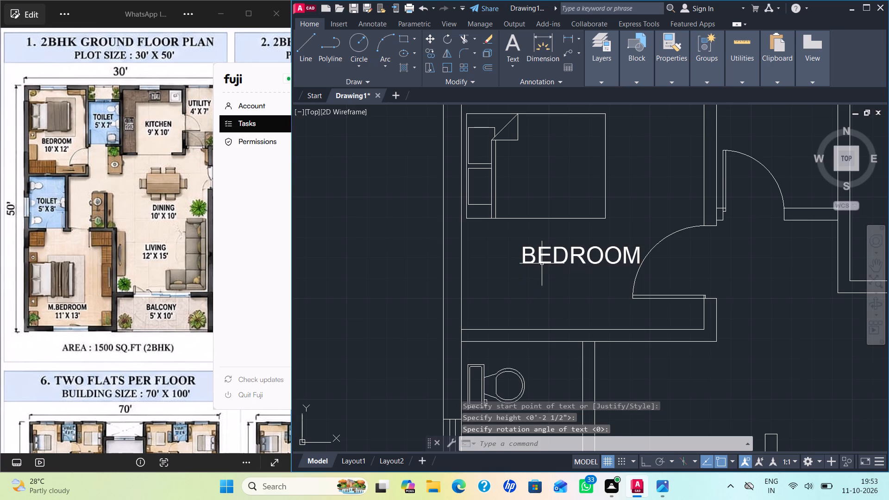
Scale the BEDROOM label down freehand about its lower start point so it clears the door swing.
click(542, 260)
text(SC)
key(Return)
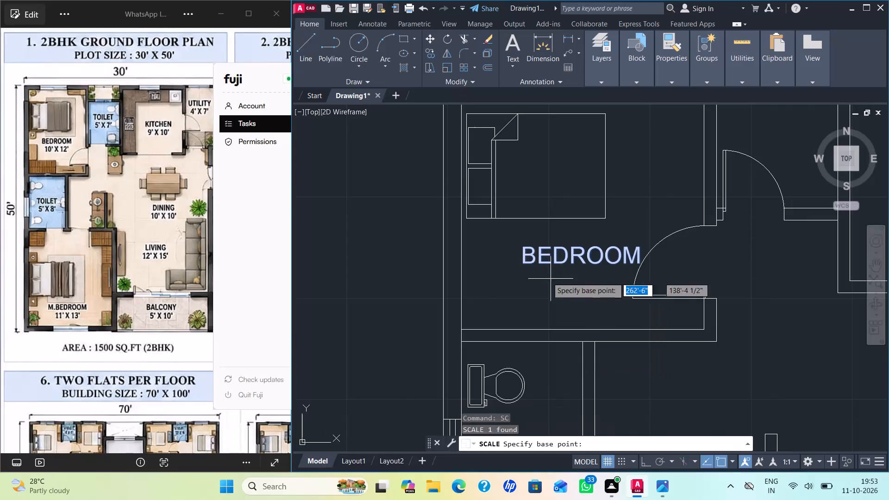
click(523, 264)
click(564, 256)
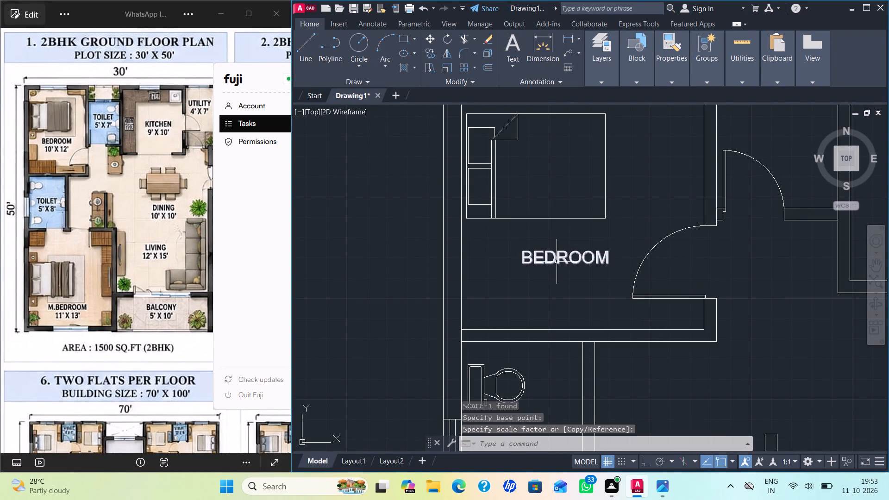
Shift the BEDROOM label slightly toward the outer wall and closer to the bed by its insertion point.
click(554, 262)
click(520, 262)
click(509, 257)
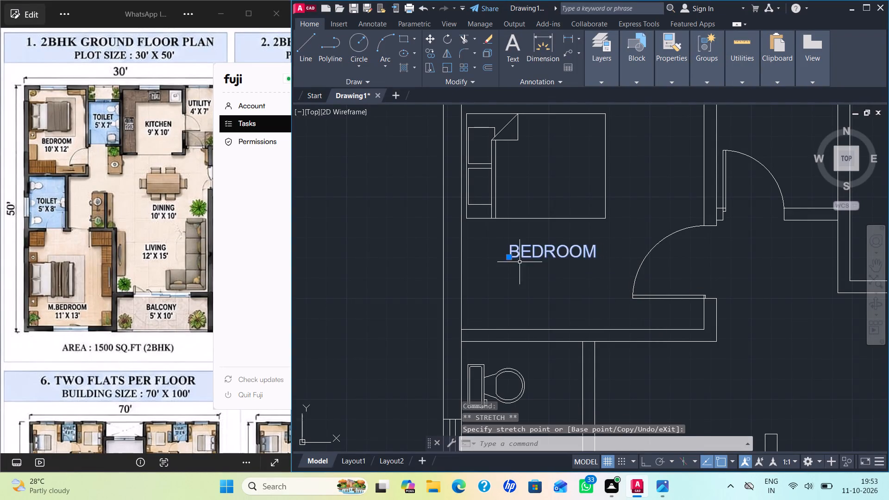
scroll(541, 266, down, 2)
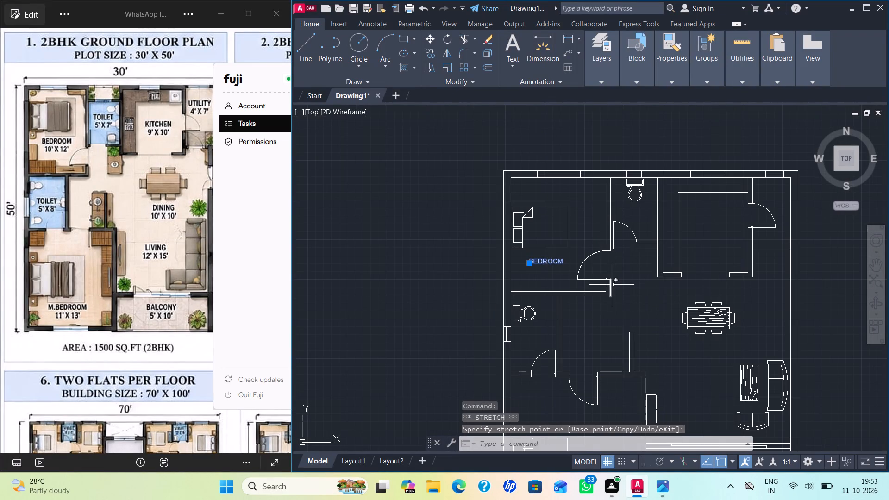
key(Escape)
Copy the BEDROOM label from its start point into the upper toilet, the kitchen and the utility room.
click(547, 262)
text(CO)
key(Return)
click(532, 263)
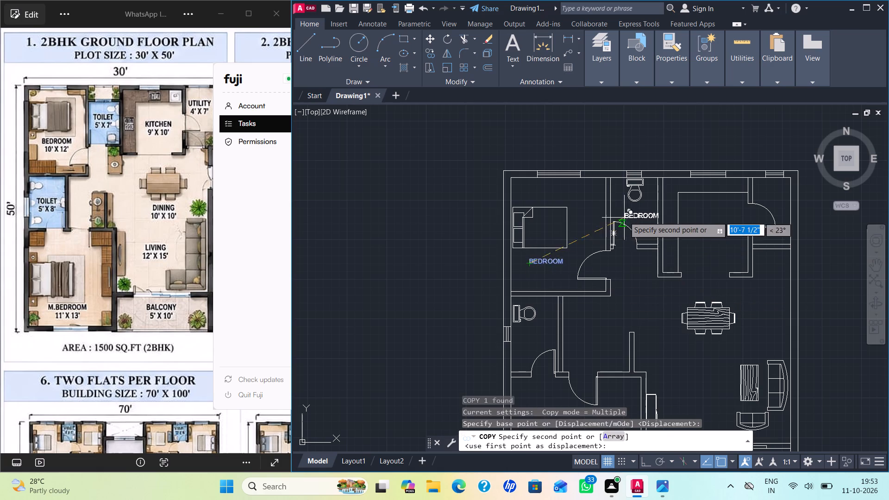
scroll(624, 217, up, 3)
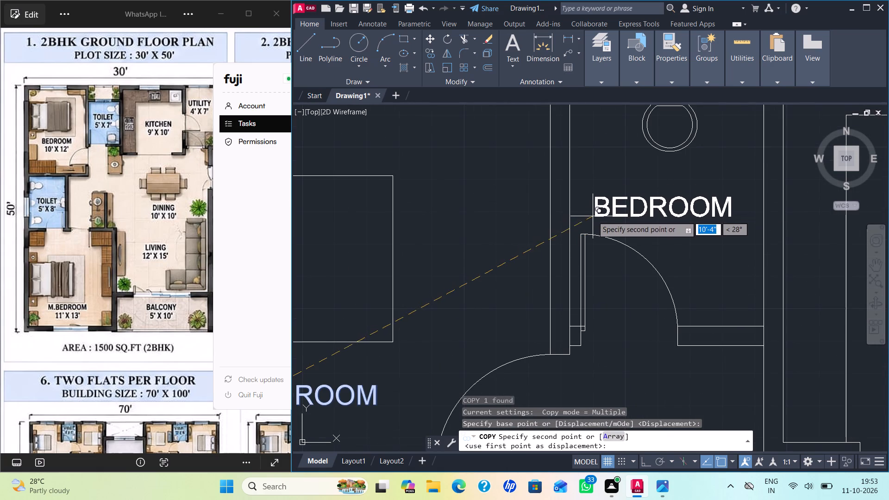
click(593, 219)
scroll(672, 250, down, 2)
middle_drag(569, 236, 504, 231)
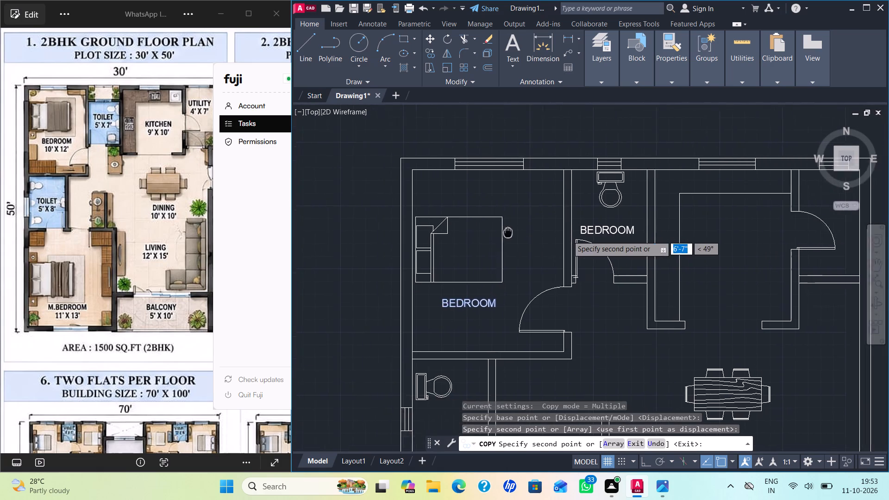
middle_drag(504, 231, 458, 227)
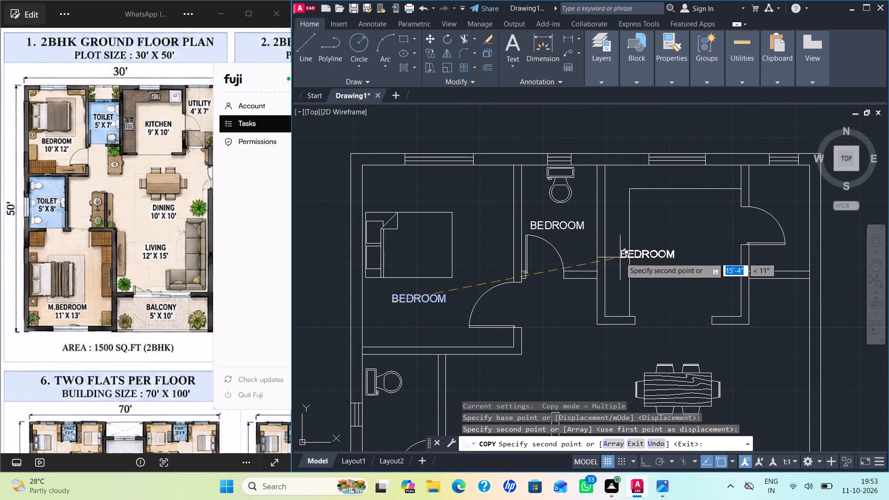
click(660, 261)
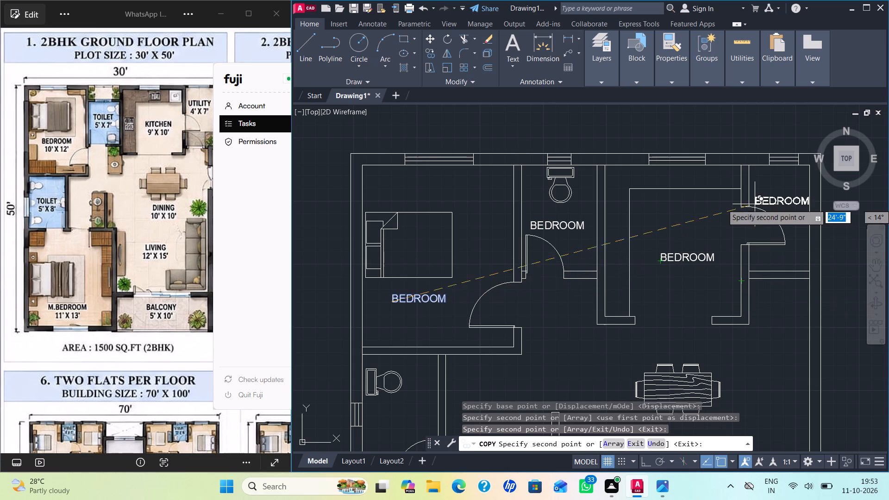
scroll(757, 197, up, 3)
middle_drag(754, 200, 530, 256)
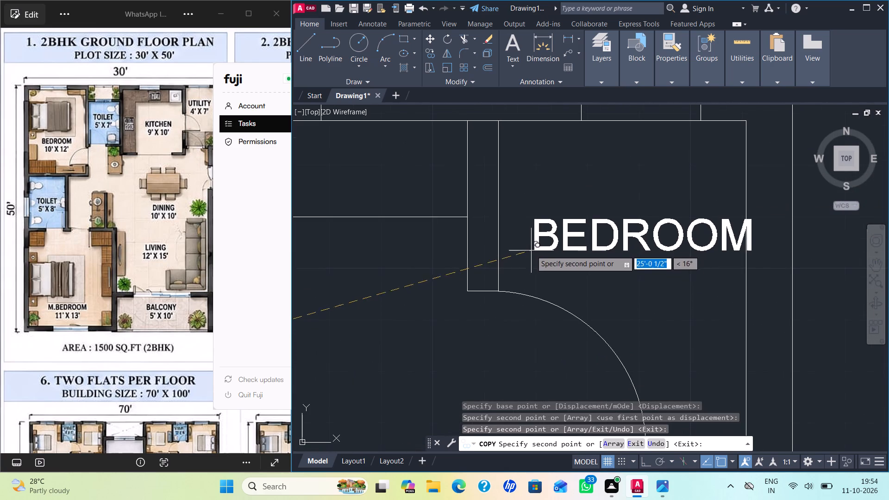
click(509, 240)
Place further copies of the BEDROOM label below the dining table and beside the living room's coffee table.
scroll(521, 253, down, 1)
scroll(554, 304, down, 2)
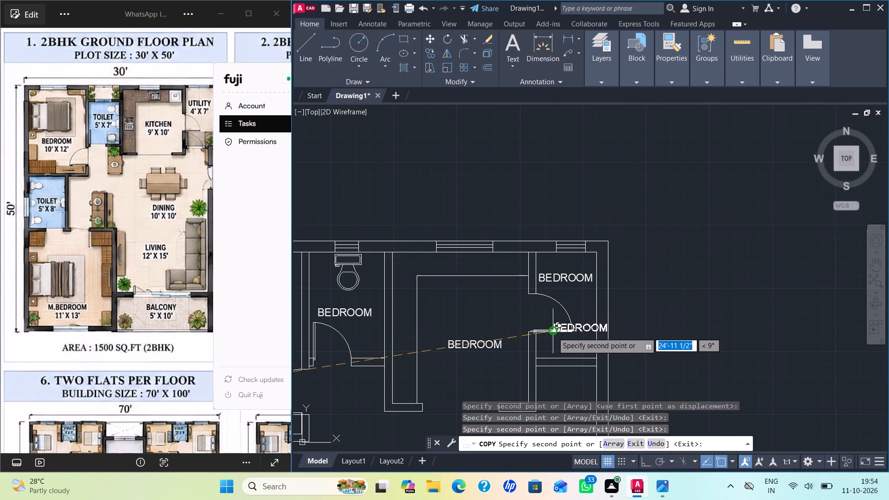
middle_drag(556, 302, 597, 214)
middle_drag(607, 313, 660, 212)
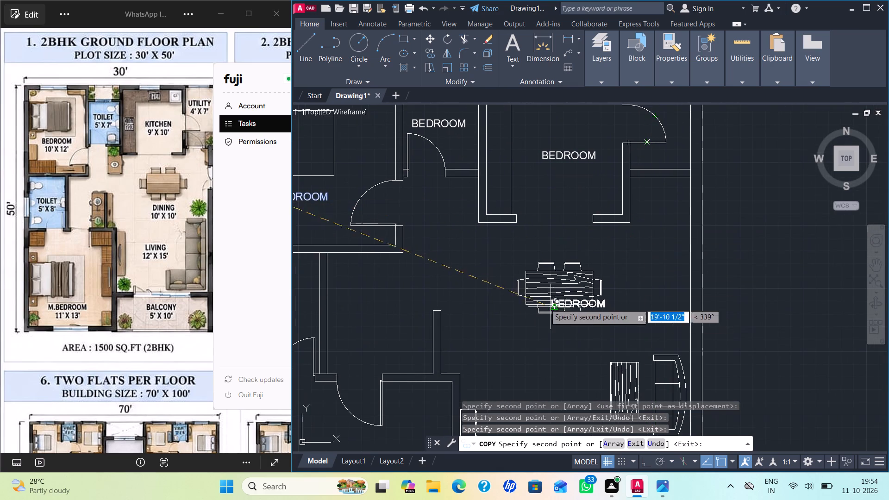
click(533, 332)
middle_drag(538, 325, 570, 200)
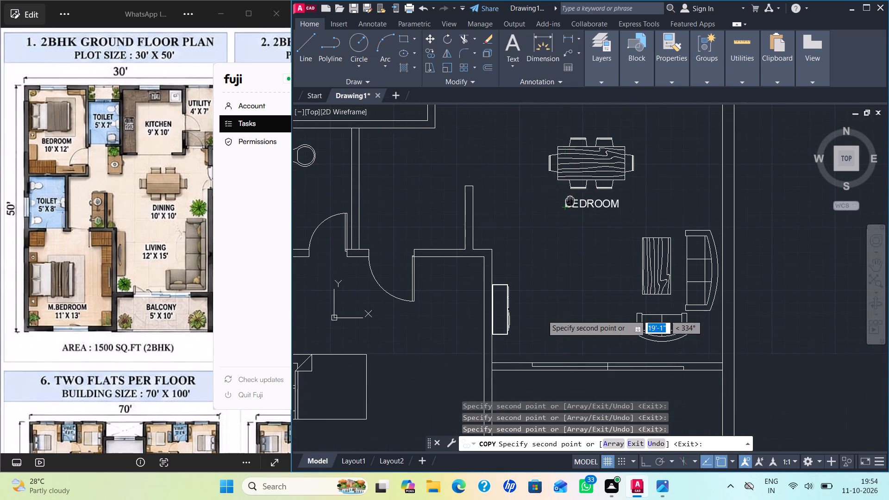
click(576, 281)
Place the remaining BEDROOM label copies above the master bed, in the lower toilet and in the balcony.
middle_drag(564, 293, 587, 293)
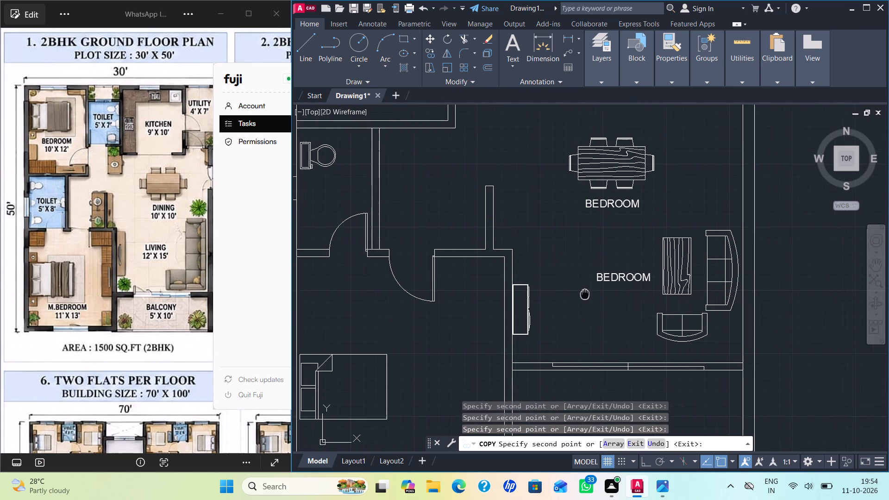
middle_drag(587, 293, 709, 316)
click(495, 356)
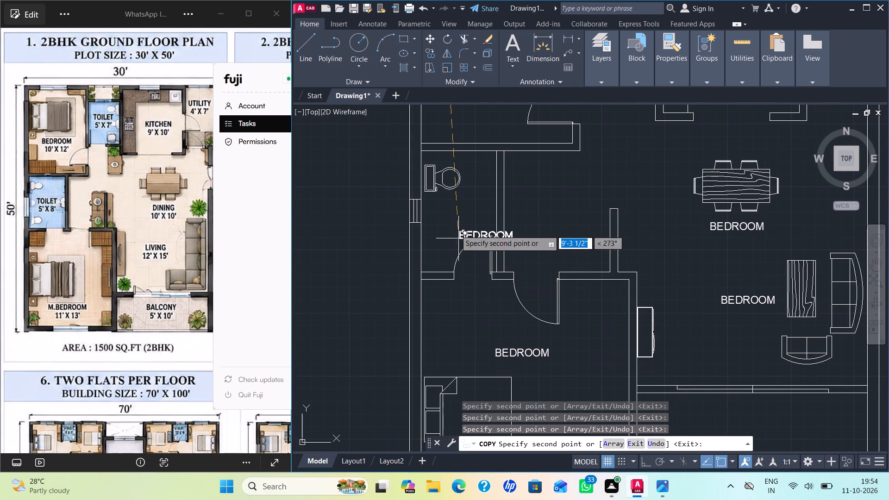
click(432, 213)
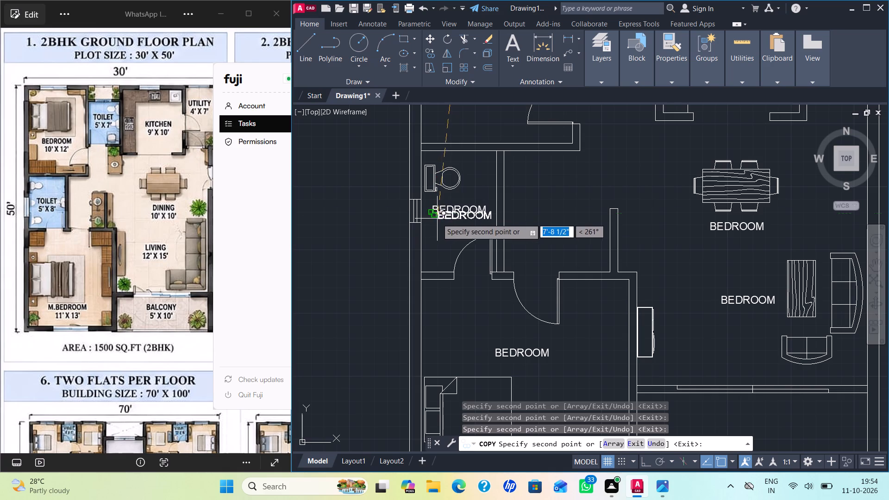
scroll(567, 265, down, 1)
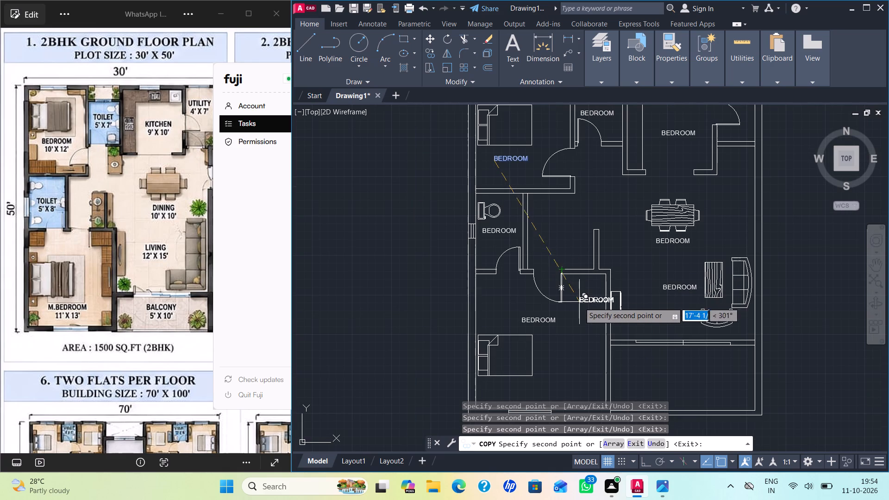
middle_drag(593, 350, 540, 274)
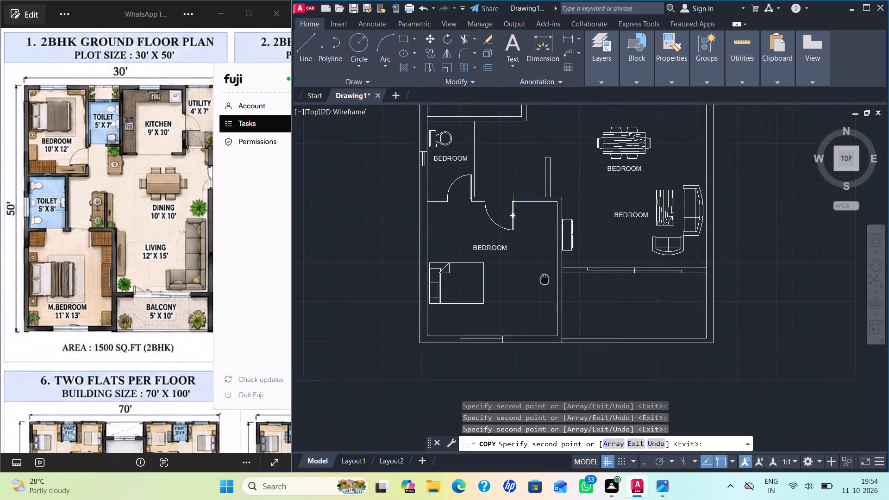
middle_drag(540, 274, 506, 244)
click(578, 269)
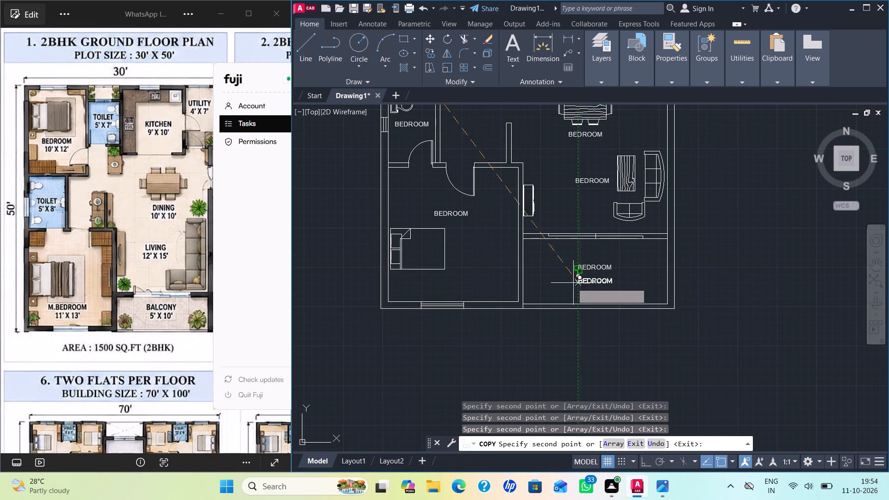
key(Escape)
scroll(567, 320, down, 1)
middle_drag(575, 339, 562, 381)
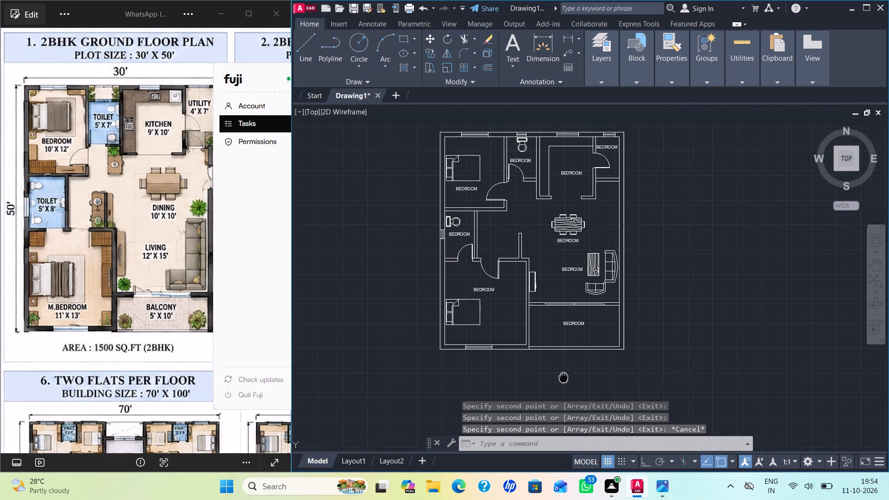
middle_drag(562, 381, 562, 383)
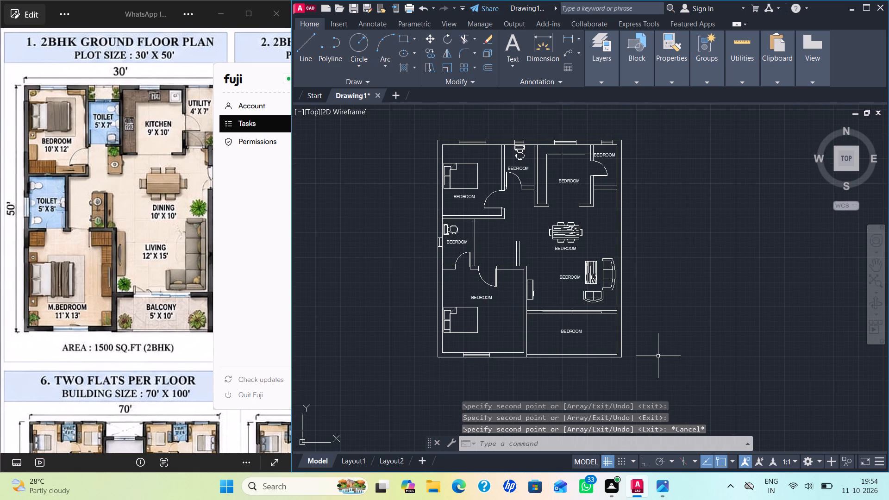
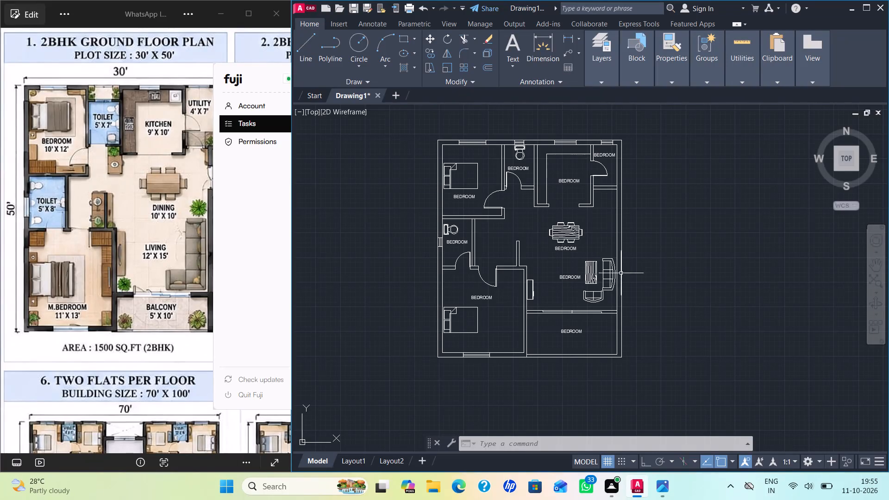
Change the BEDROOM label in the upper toilet, below the WC, to read TOILET.
middle_drag(636, 277, 694, 307)
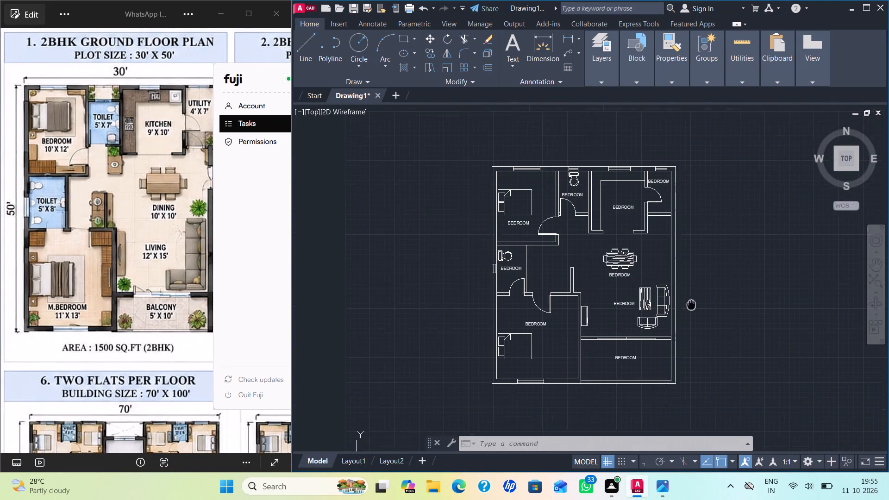
middle_drag(694, 307, 697, 315)
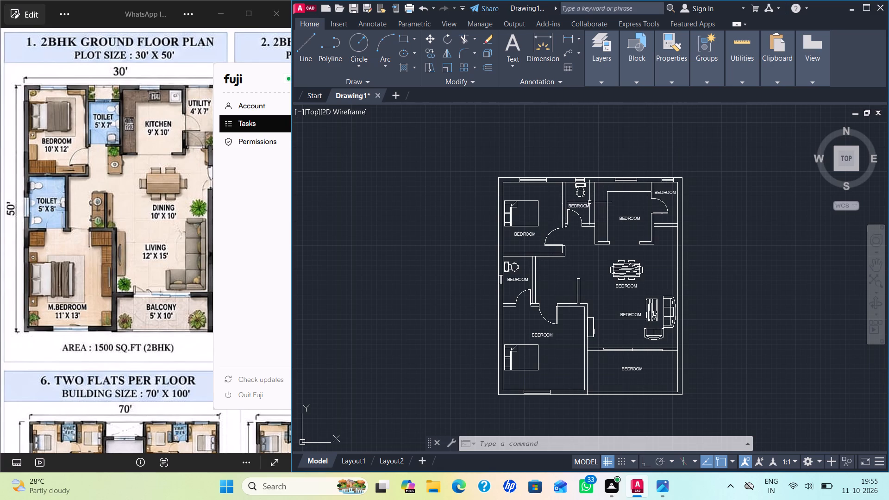
scroll(584, 202, up, 3)
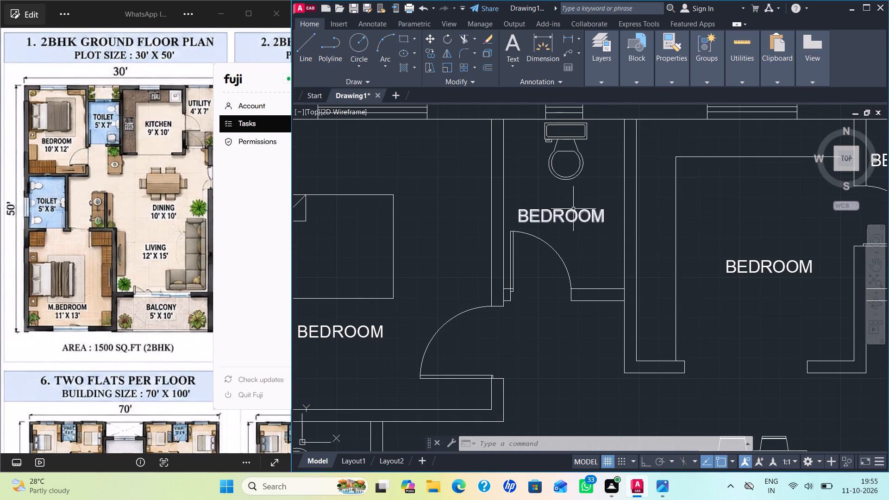
double_click(572, 212)
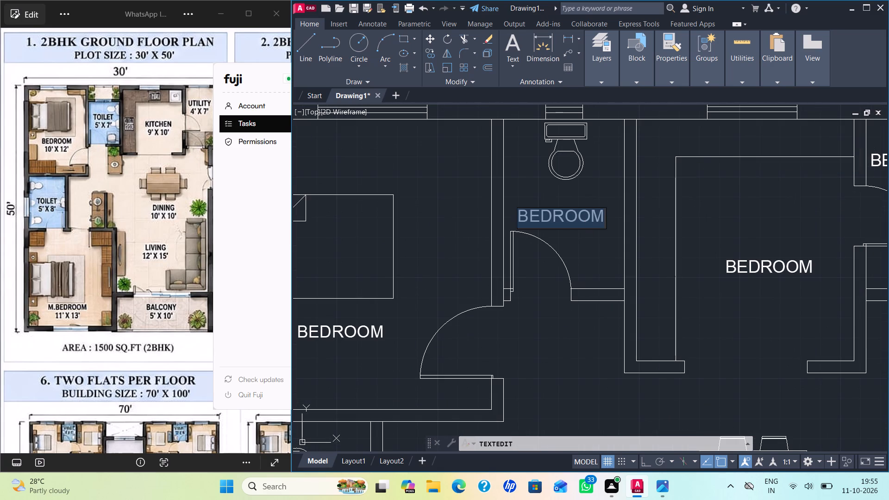
text(TOIL)
text(ET)
key(Return)
key(Return)
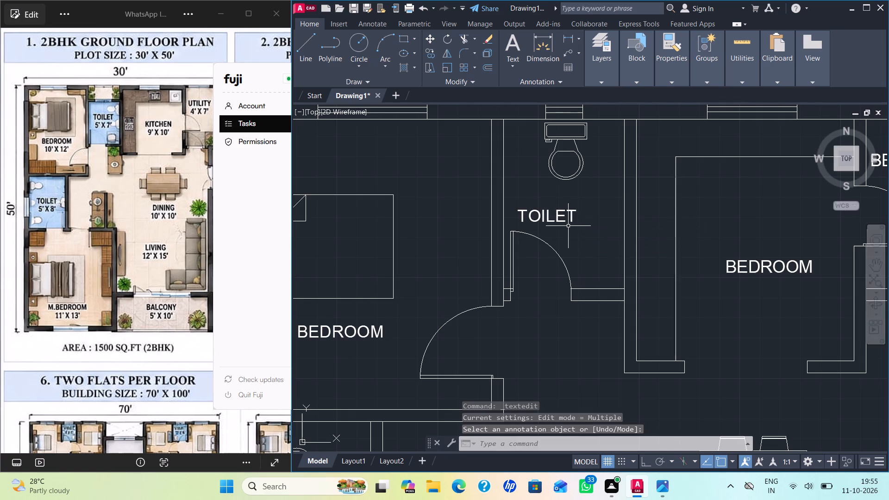
Shift the upper TOILET label slightly toward the kitchen by its insertion point so it sits centred in the room.
click(572, 221)
click(519, 223)
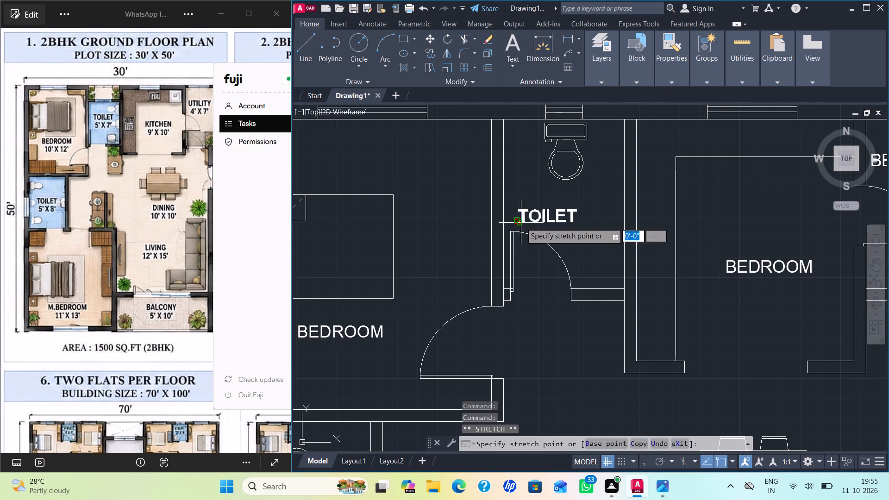
click(533, 221)
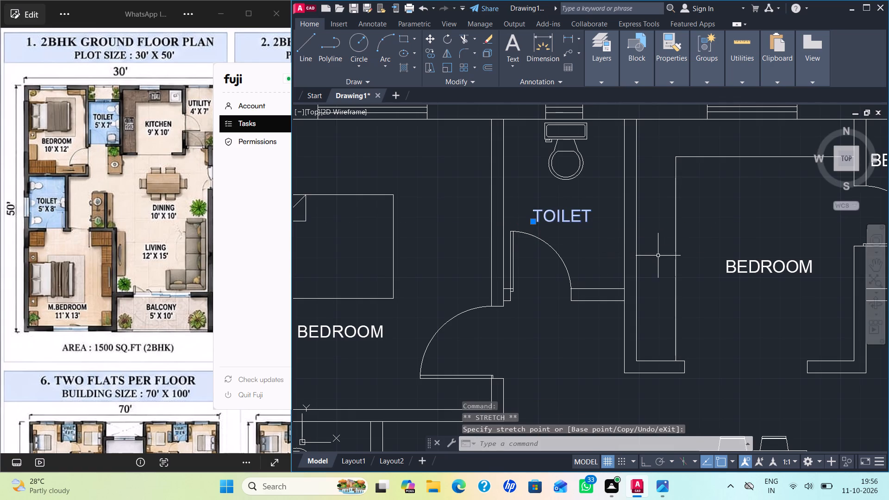
scroll(658, 256, down, 1)
middle_drag(725, 282, 631, 277)
key(Escape)
Change the BEDROOM label inside the kitchen to read KITCHEN.
double_click(635, 261)
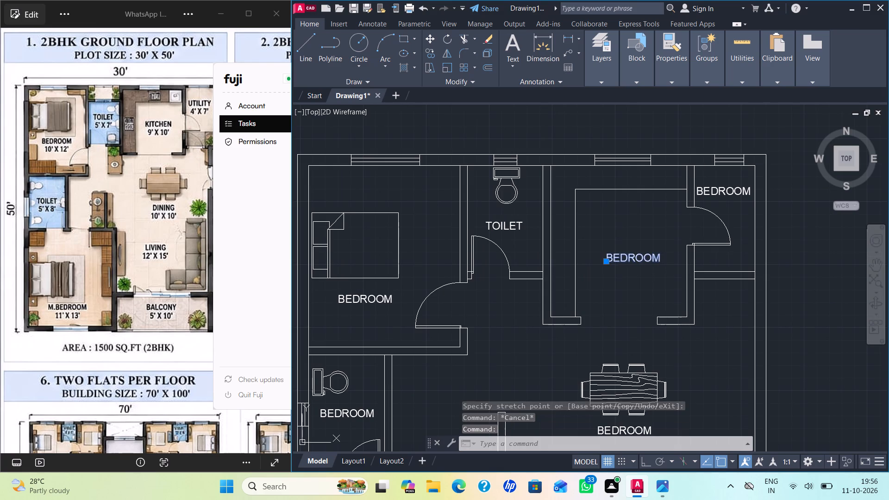
text(KITCH)
text(EN)
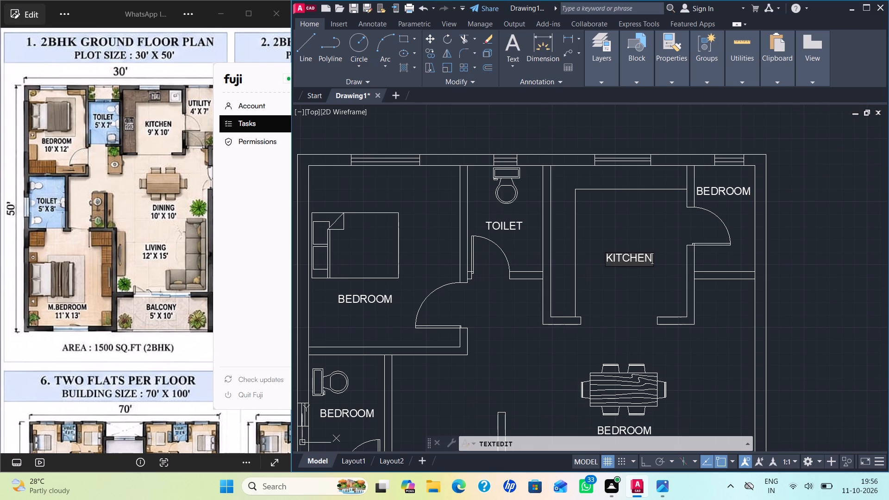
key(Return)
Change the BEDROOM label in the small room beside the kitchen to read UTILITY.
double_click(719, 193)
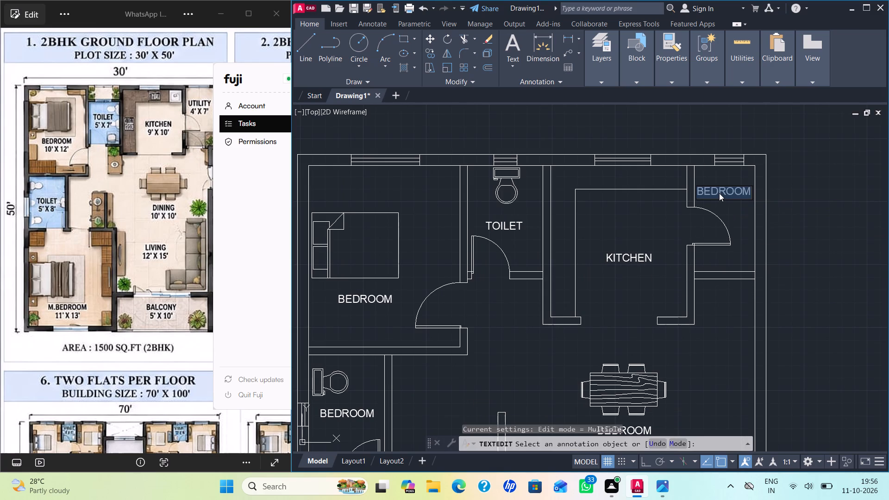
text(UT)
key(i)
text(LI)
text(TY)
key(Return)
key(Return)
Shift the UTILITY label slightly away from the kitchen wall by its insertion point to centre it in the room.
scroll(715, 183, up, 3)
click(704, 213)
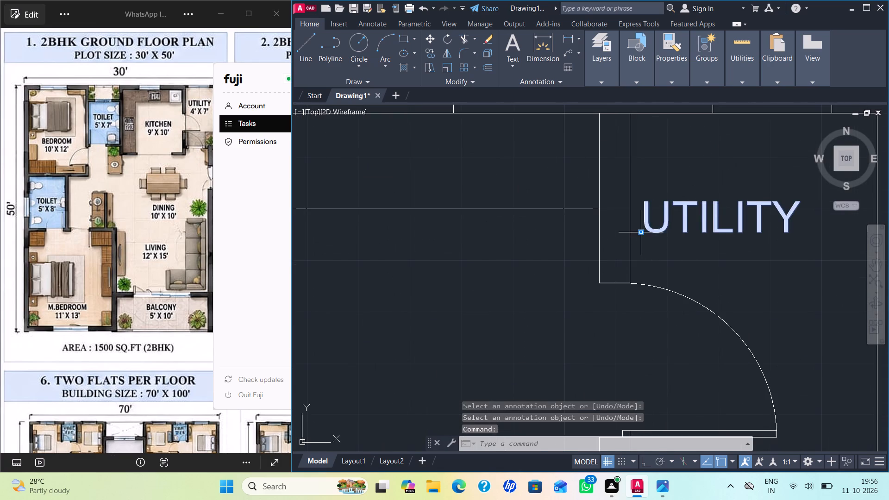
click(641, 234)
click(671, 236)
scroll(691, 245, down, 3)
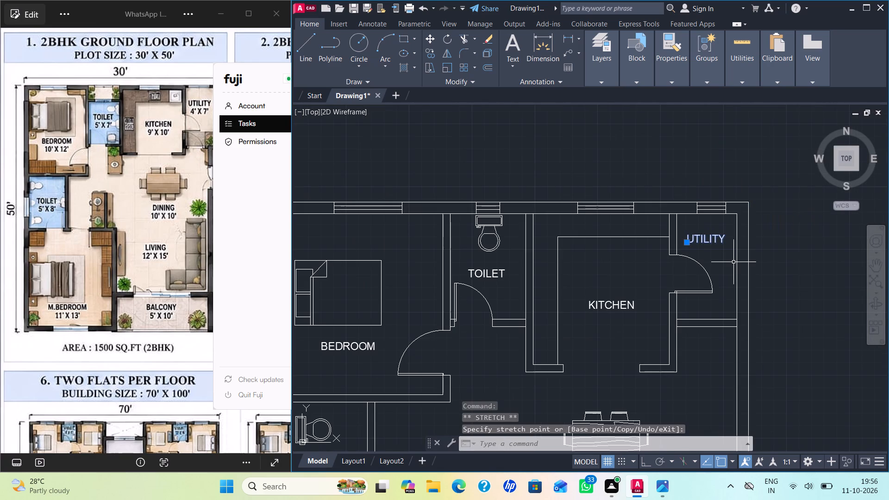
key(Escape)
Change the BEDROOM label in the lower toilet to read TOILET.
middle_drag(649, 268, 711, 215)
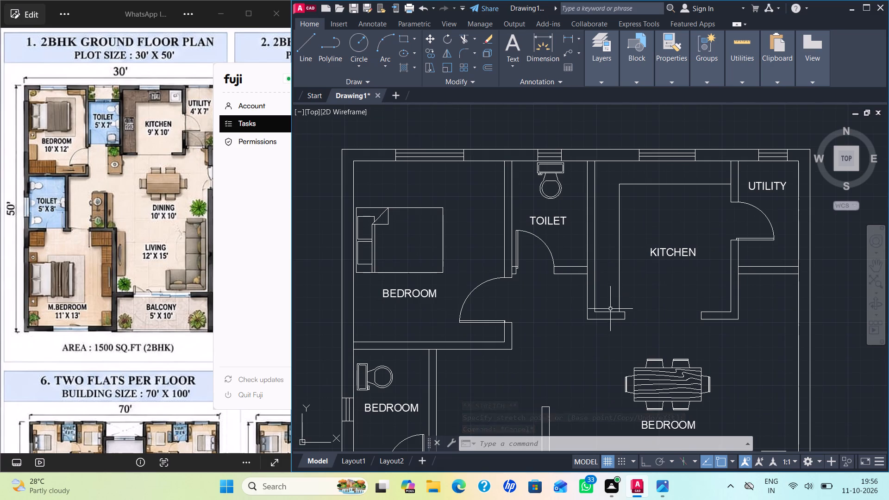
middle_drag(567, 299, 616, 138)
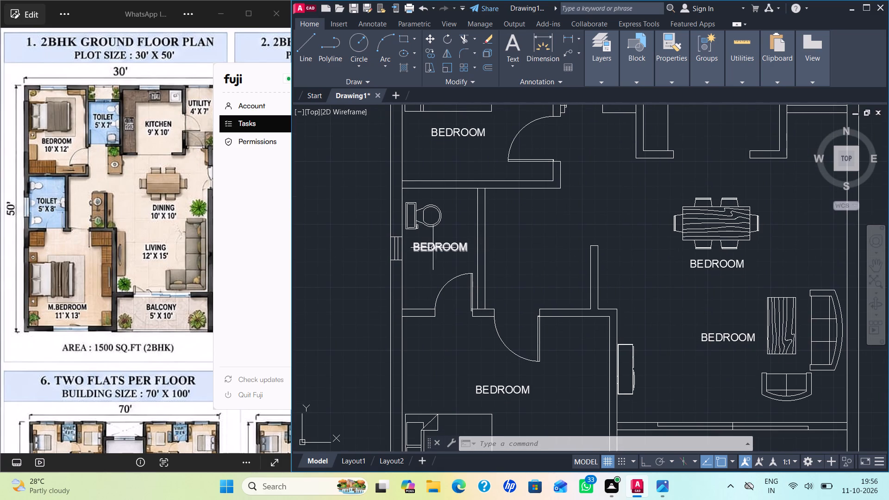
double_click(433, 248)
text(TOILET)
key(Return)
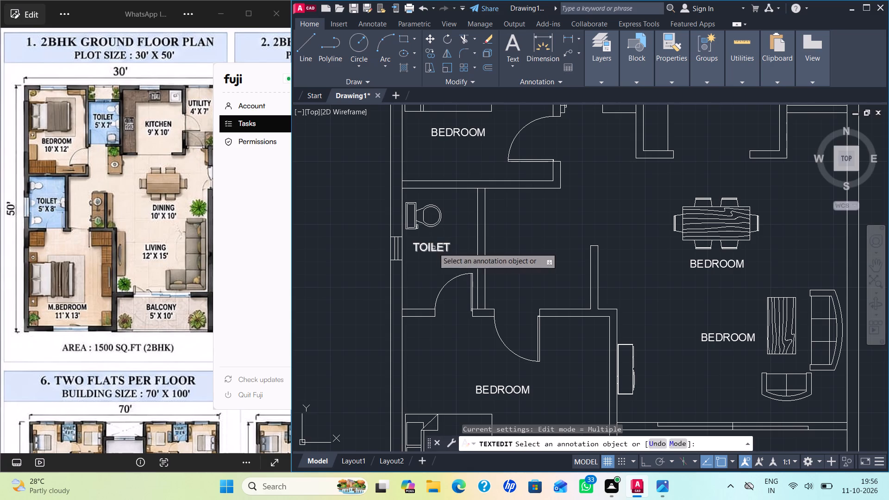
key(Return)
Move the lower TOILET label about 6 1/2 inches horizontally away from the outer wall by its insertion point.
click(425, 252)
click(411, 251)
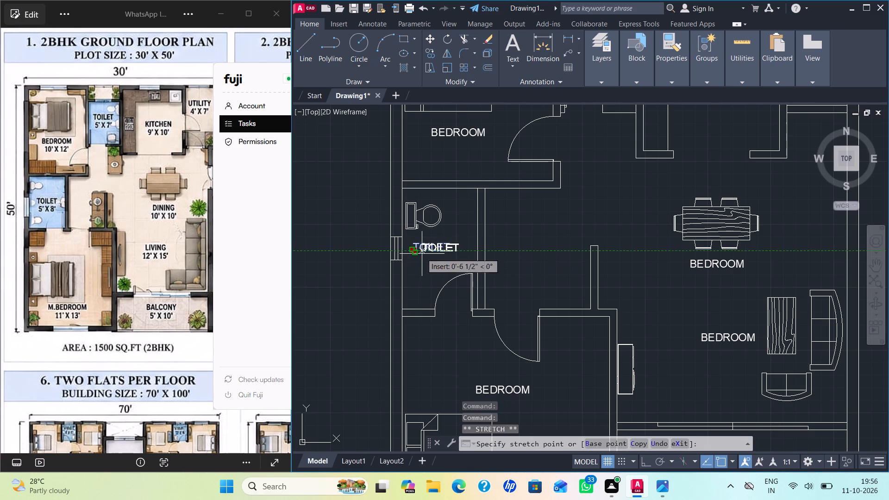
click(422, 254)
key(Escape)
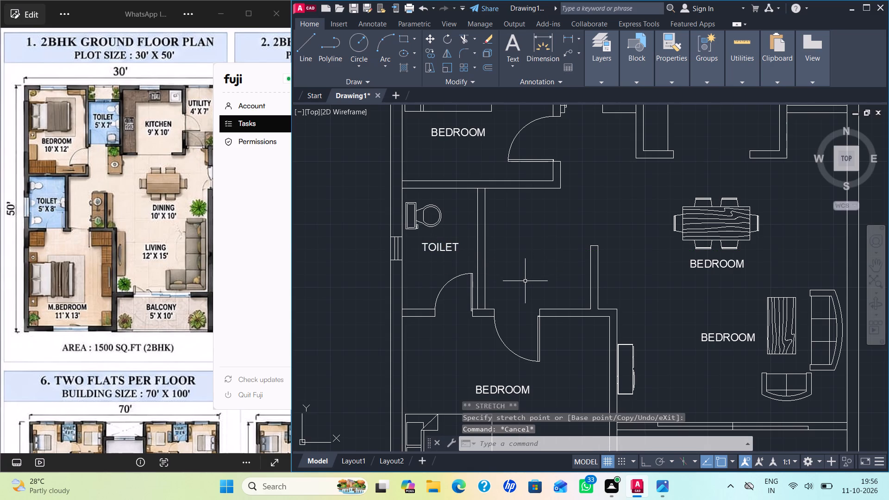
Change the BEDROOM label below the dining table to read DINING.
middle_drag(525, 281, 398, 272)
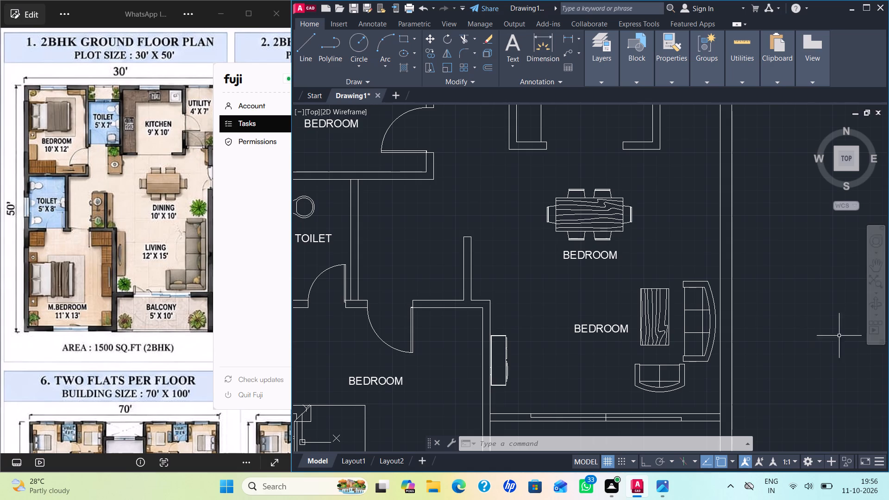
double_click(586, 252)
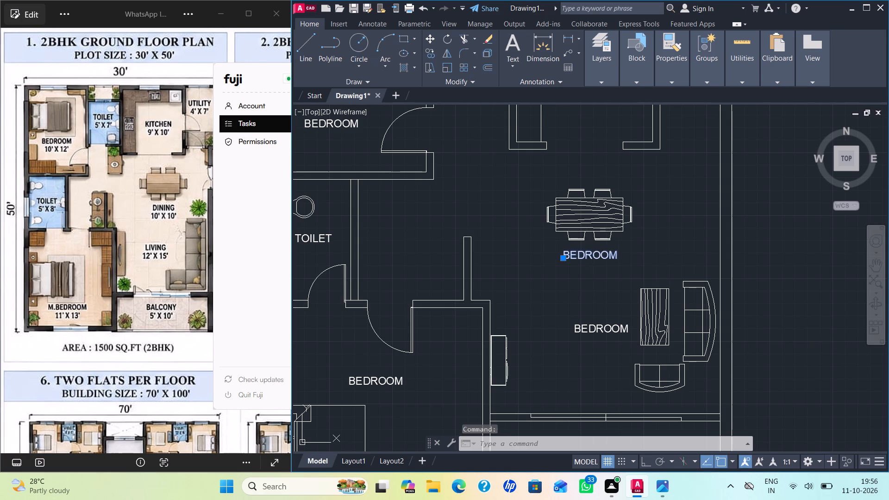
key(d)
key(i)
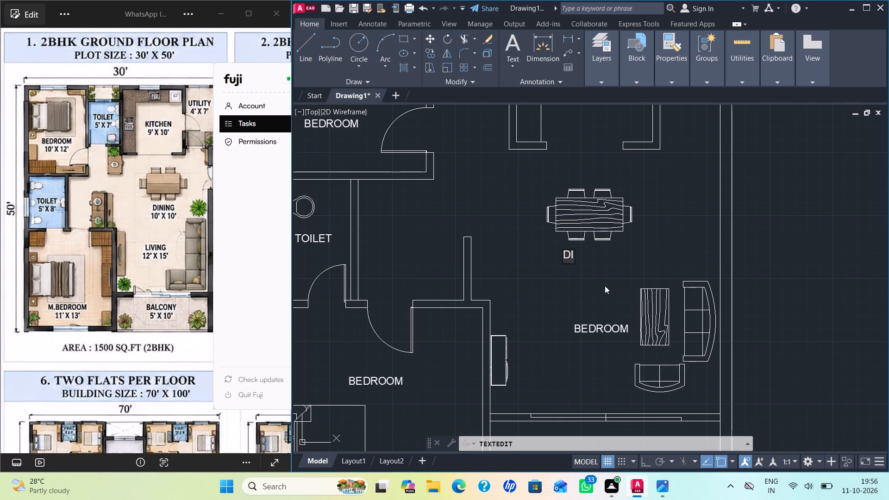
text(NI)
text(NG)
key(Return)
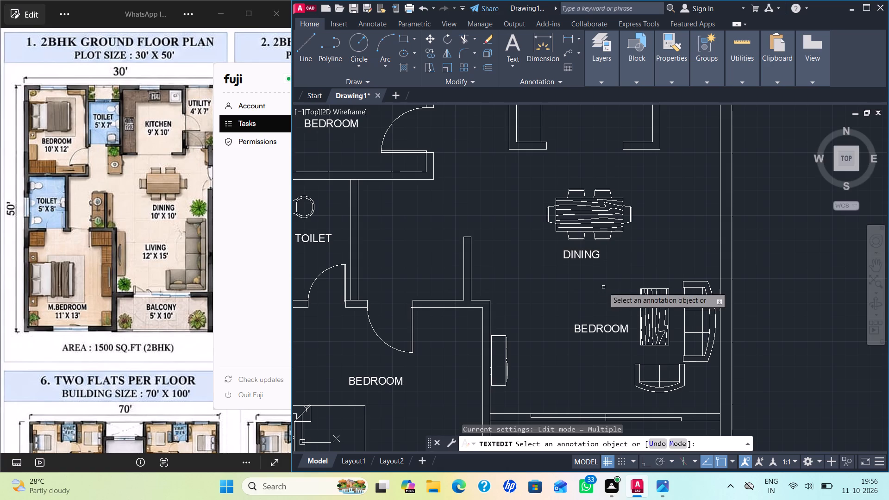
Change the BEDROOM label beside the coffee table to read LIVING.
click(604, 332)
click(604, 332)
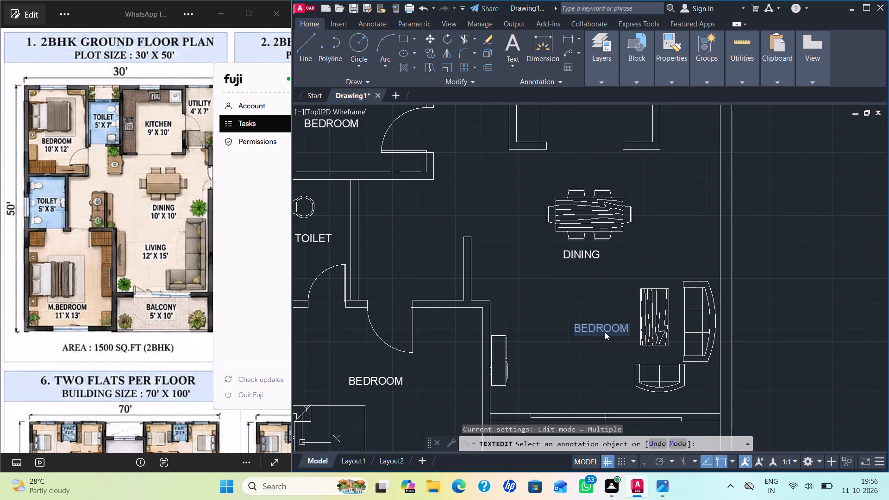
key(l)
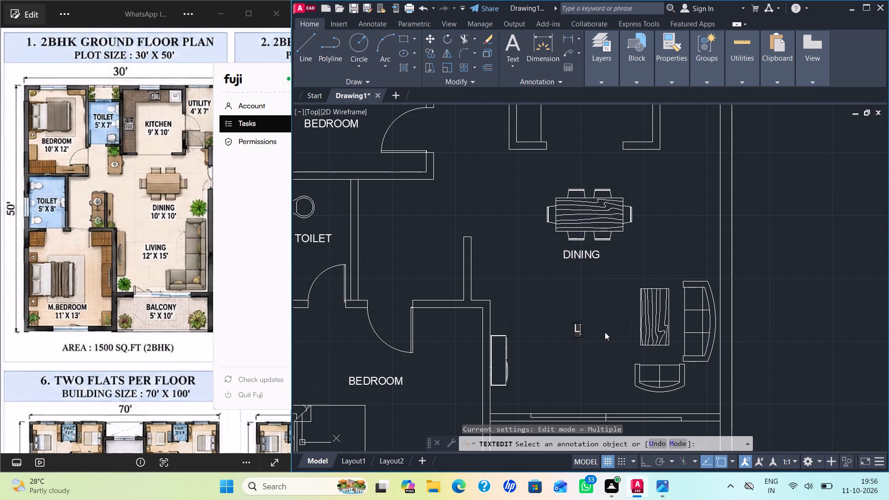
text(IV)
text(ING)
key(Return)
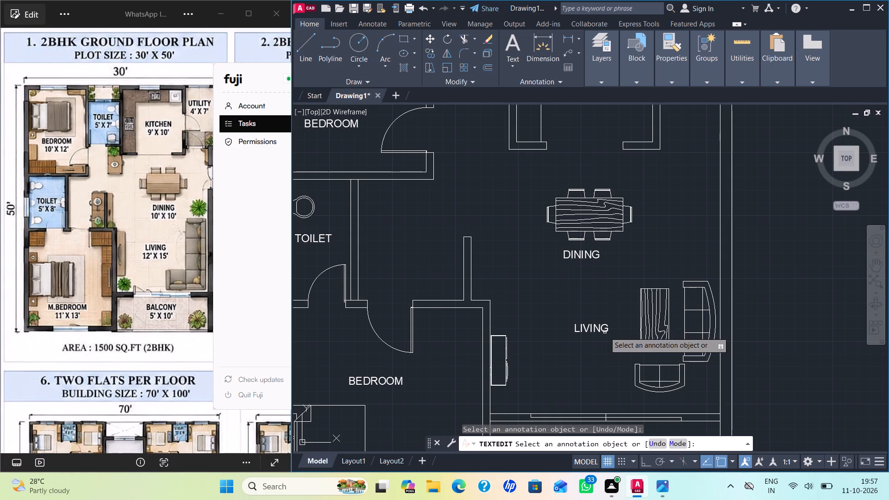
key(Escape)
Nudge the DINING label horizontally by its insertion point until it sits centred beneath the dining table.
click(597, 255)
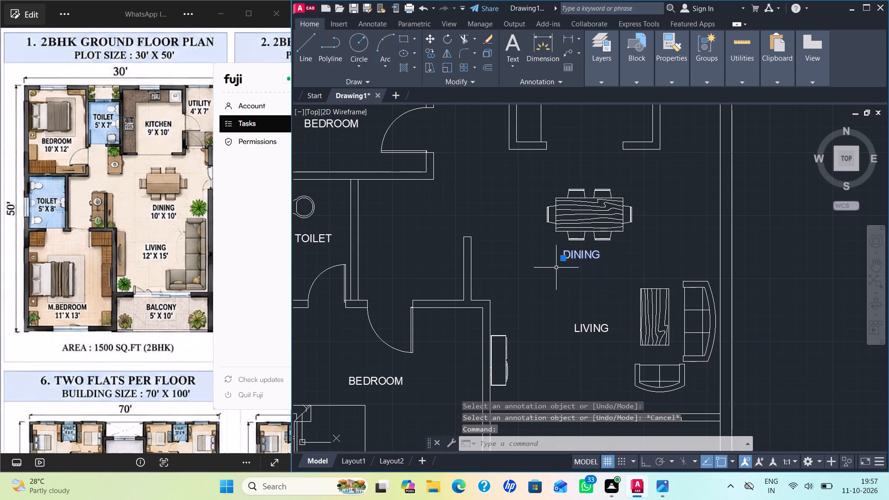
click(564, 259)
click(575, 261)
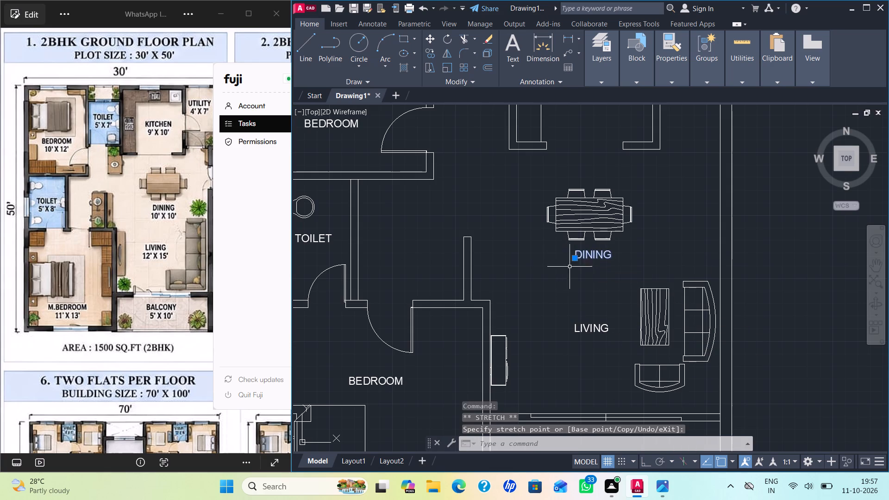
click(575, 258)
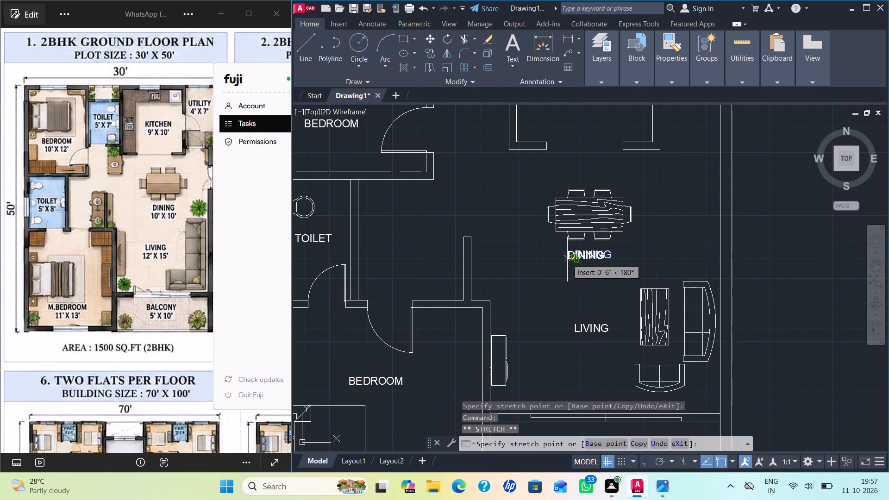
click(567, 259)
key(Escape)
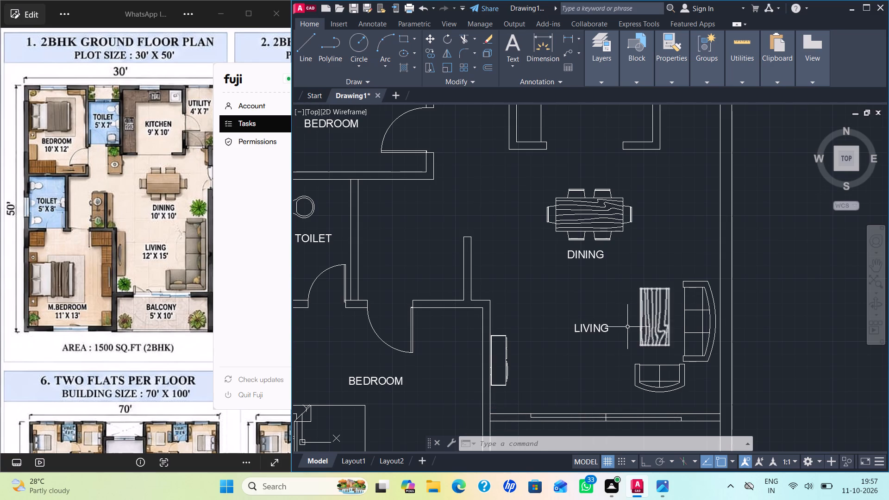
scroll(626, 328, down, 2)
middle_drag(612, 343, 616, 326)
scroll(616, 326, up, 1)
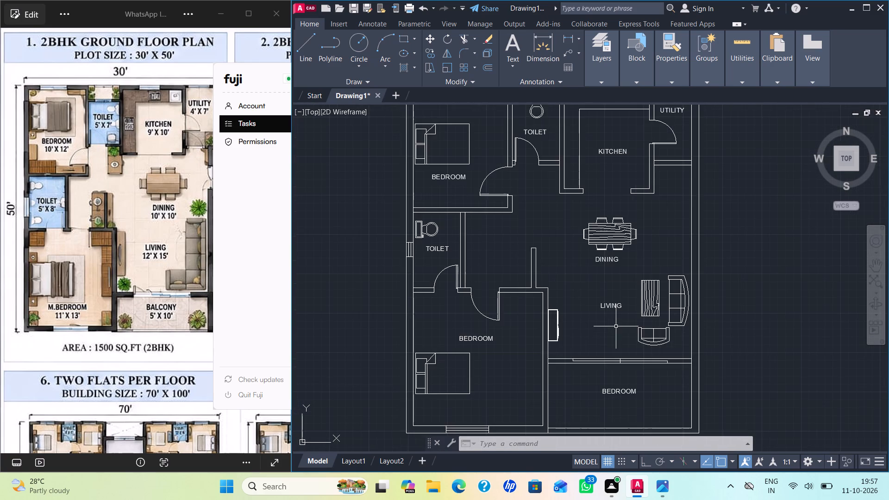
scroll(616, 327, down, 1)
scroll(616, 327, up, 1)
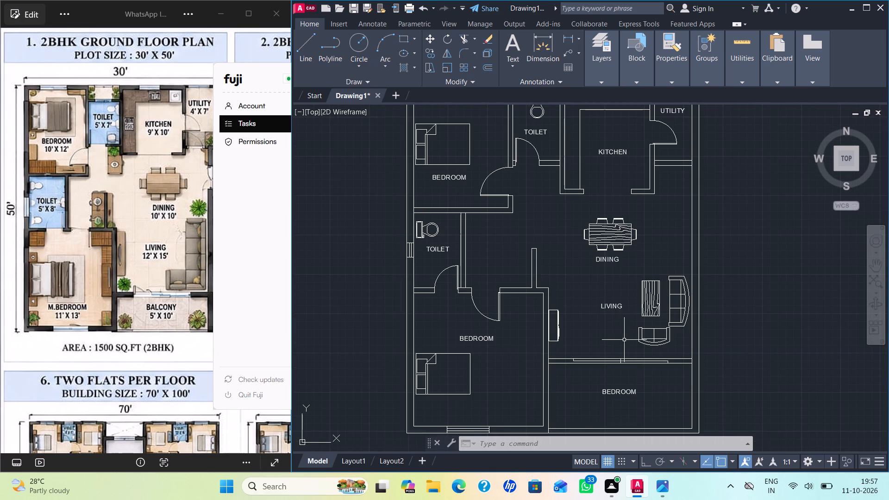
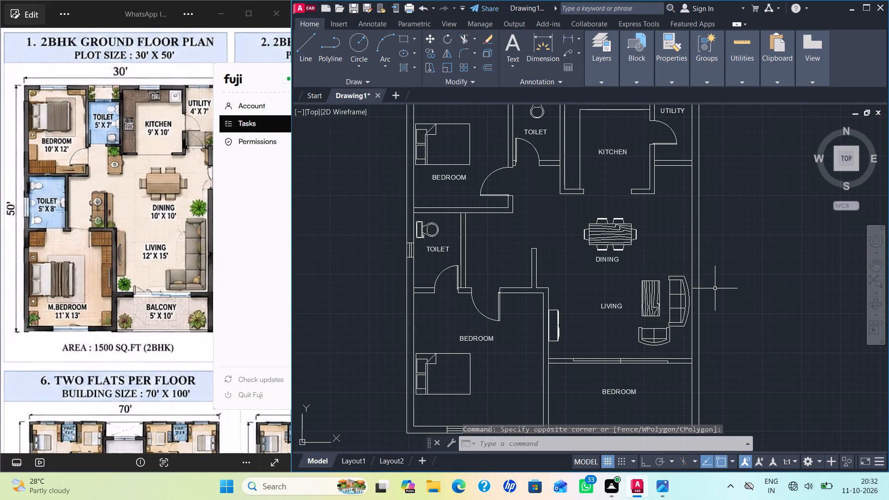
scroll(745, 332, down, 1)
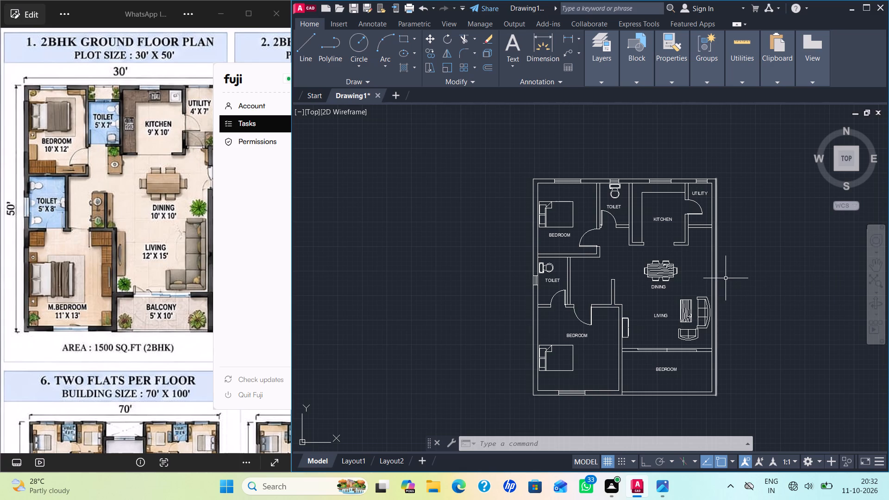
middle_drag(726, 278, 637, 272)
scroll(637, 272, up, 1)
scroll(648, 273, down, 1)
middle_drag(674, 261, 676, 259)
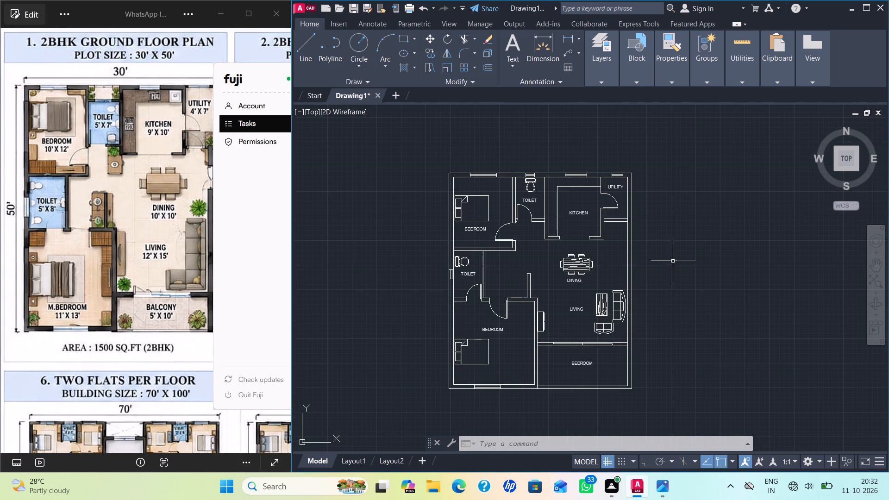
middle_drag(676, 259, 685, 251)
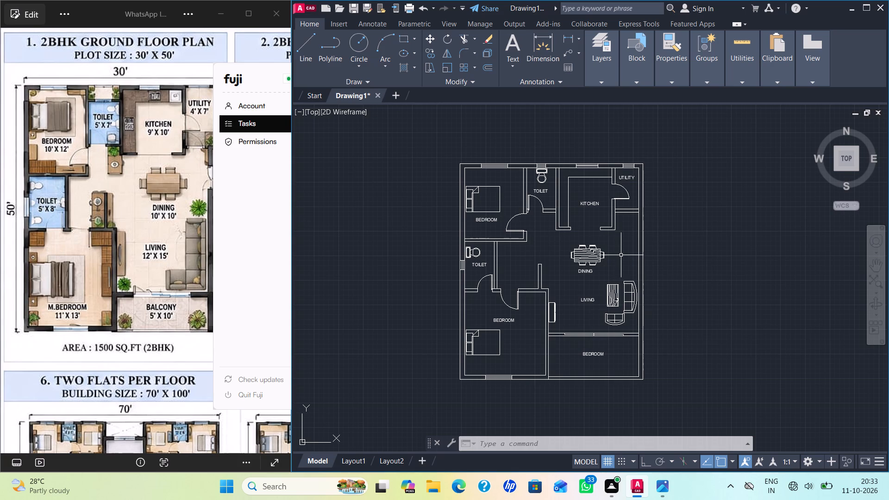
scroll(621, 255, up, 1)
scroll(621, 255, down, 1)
Hatch the plan's top outer wall between the windows and its adjoining side walls with the Solid pattern in colour 206,204,230.
scroll(553, 221, up, 1)
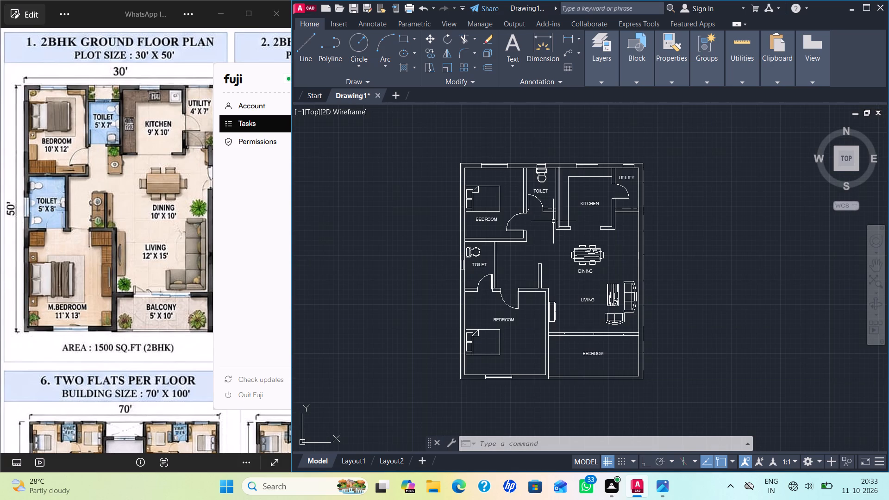
key(h)
key(Return)
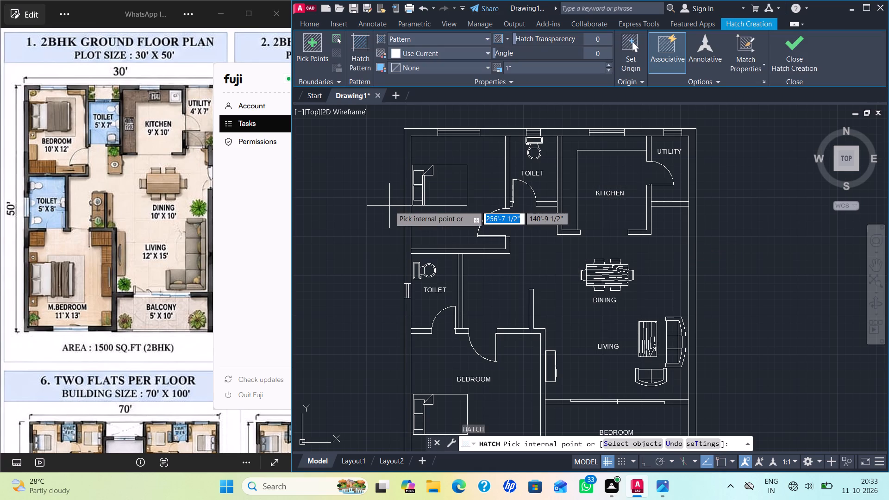
click(365, 60)
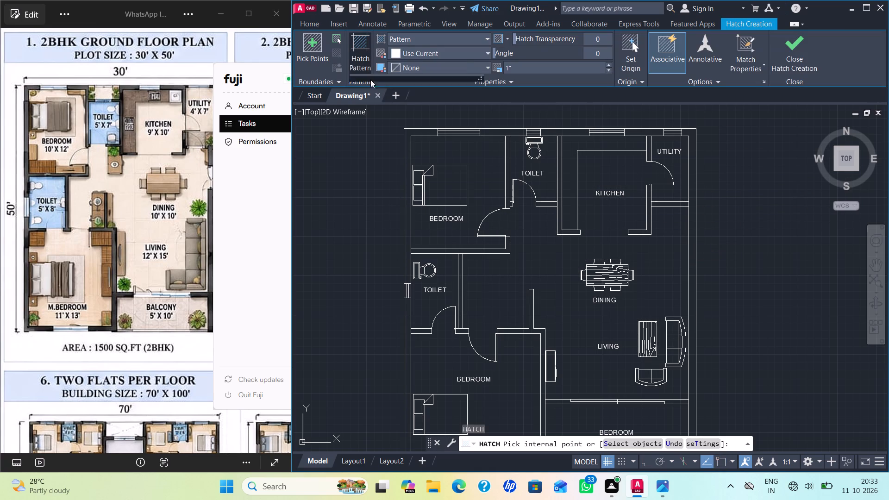
scroll(380, 106, up, 4)
click(365, 93)
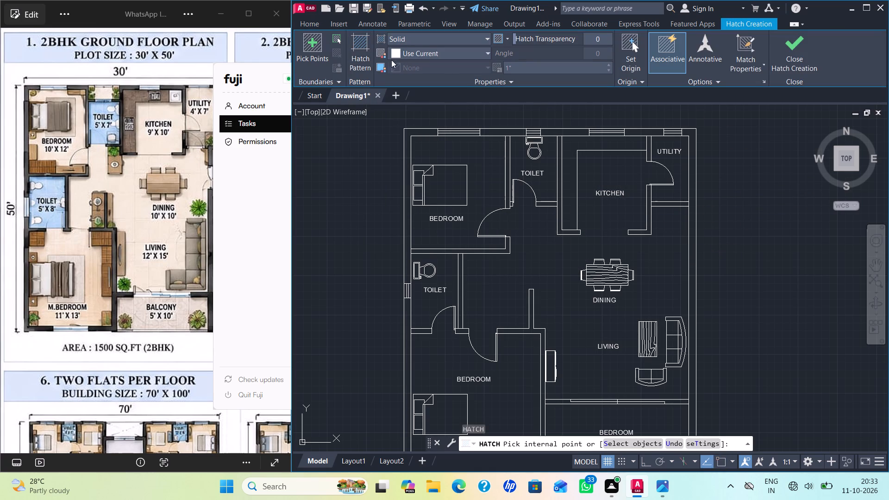
click(392, 51)
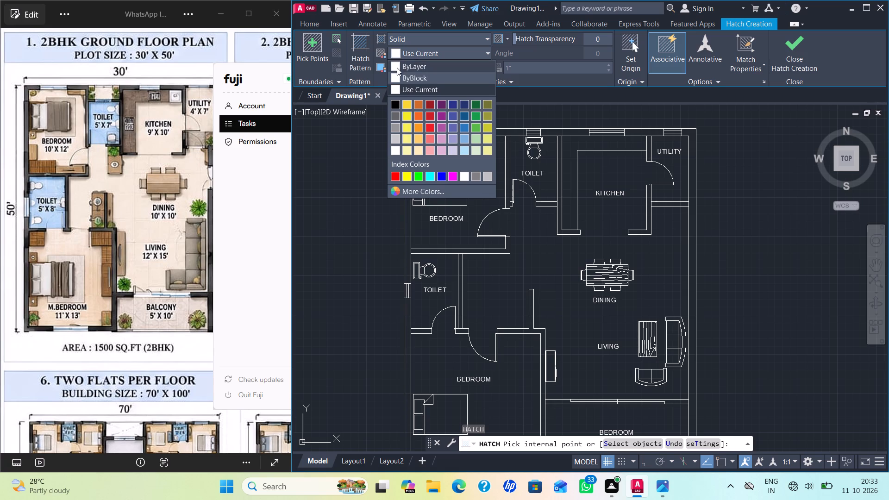
click(451, 151)
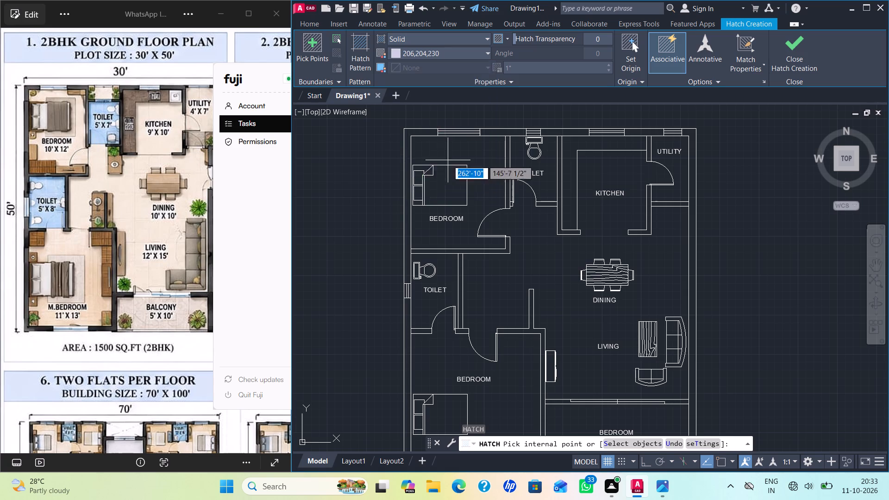
click(406, 185)
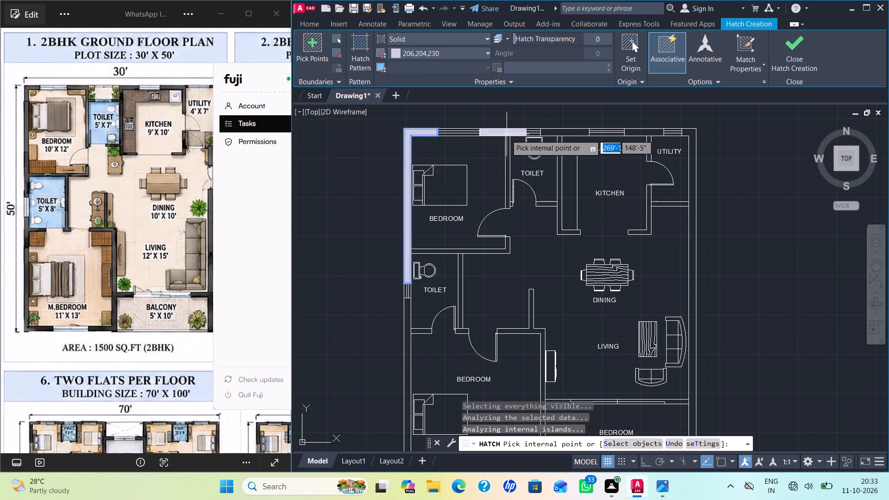
click(506, 135)
click(570, 134)
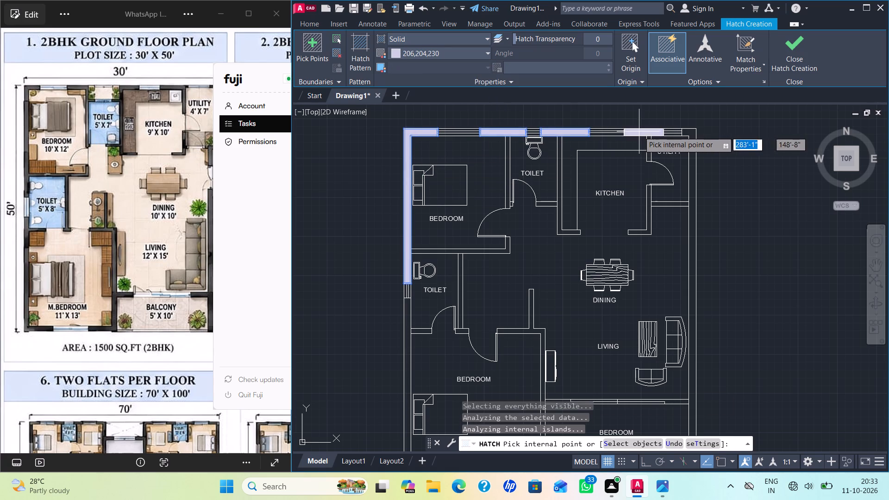
click(639, 131)
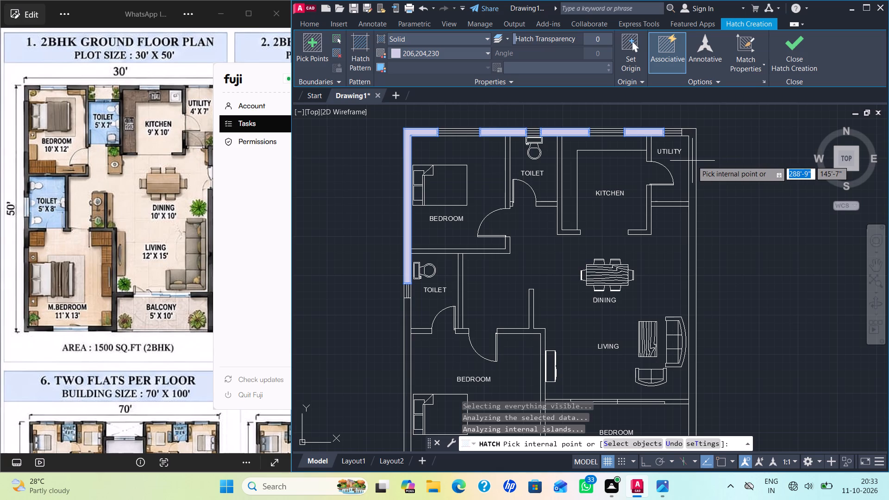
click(692, 161)
Add the remaining outer wall, the lower bedroom's inner walls and the lower toilet's walls to the same solid hatch.
scroll(688, 198, down, 1)
middle_drag(721, 237, 721, 225)
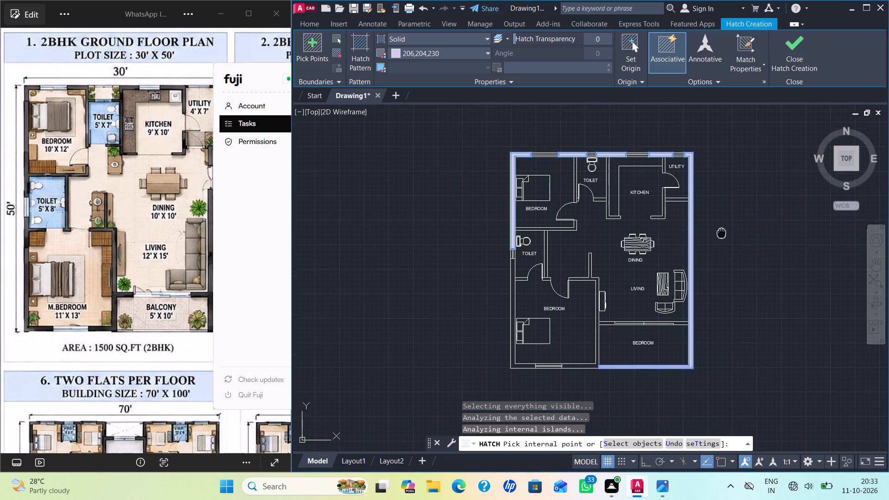
middle_drag(721, 225, 715, 191)
scroll(581, 220, up, 1)
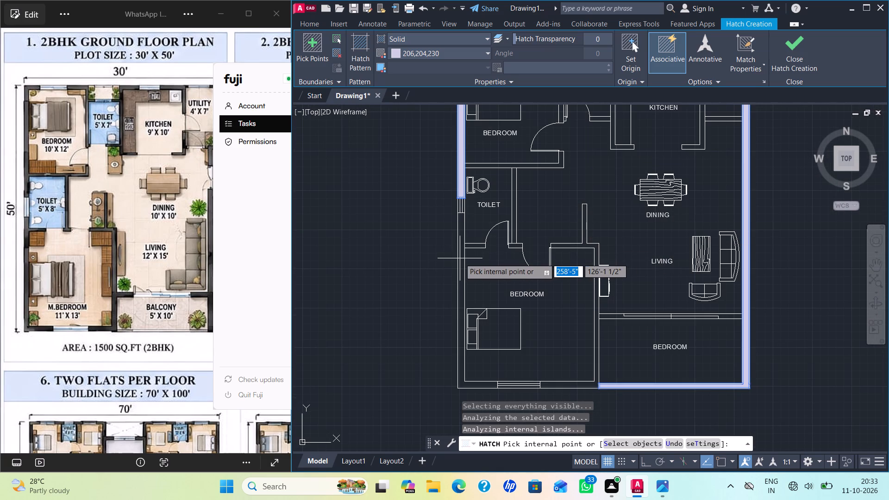
click(461, 257)
click(582, 248)
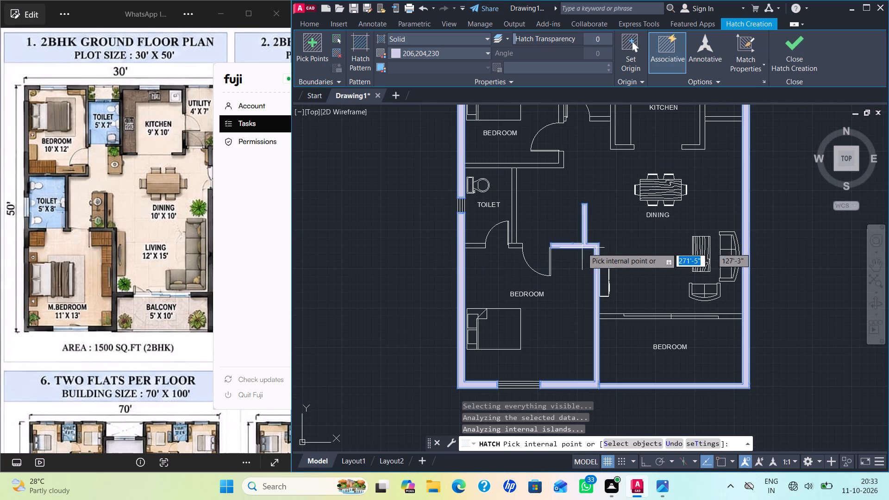
click(516, 245)
click(477, 246)
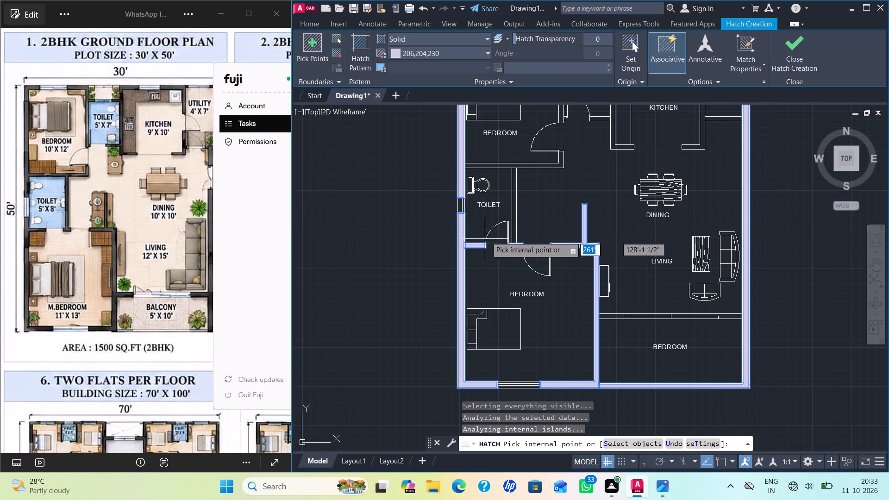
click(516, 200)
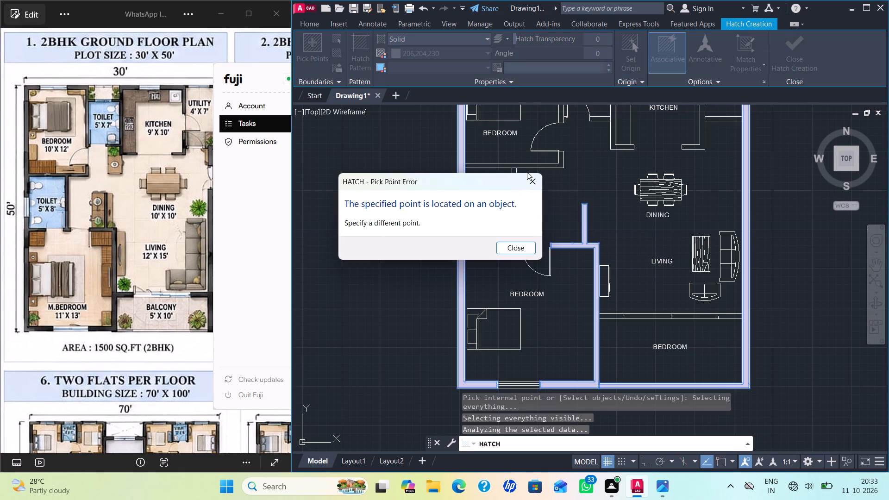
click(528, 179)
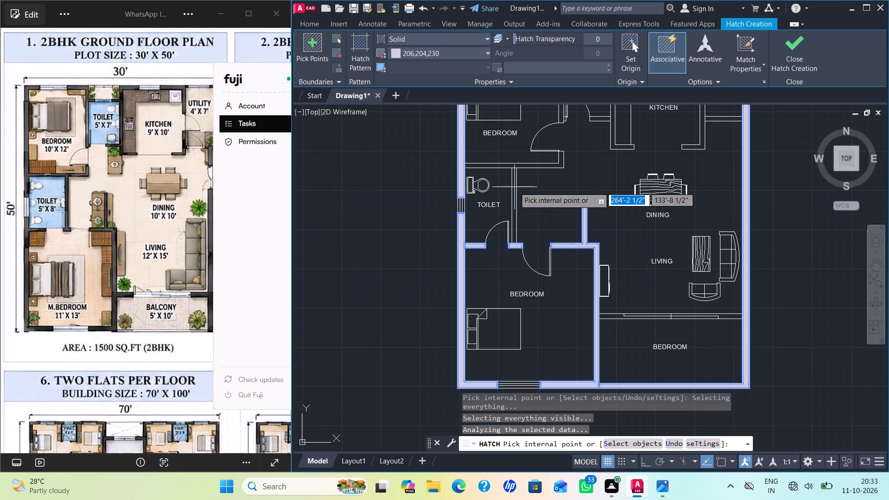
click(514, 187)
click(517, 166)
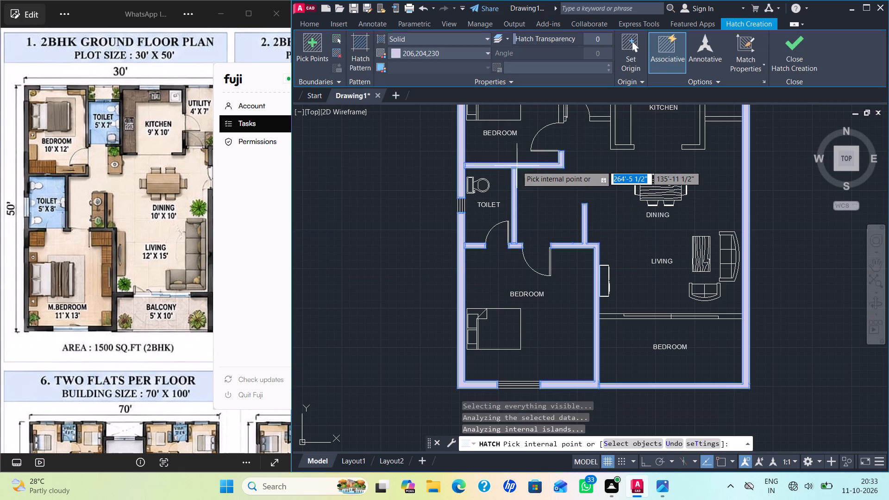
key(Return)
Hatch the upper bedroom–toilet partition and the kitchen's side walls, including the utility partition, with the same solid fill.
middle_drag(570, 180, 519, 250)
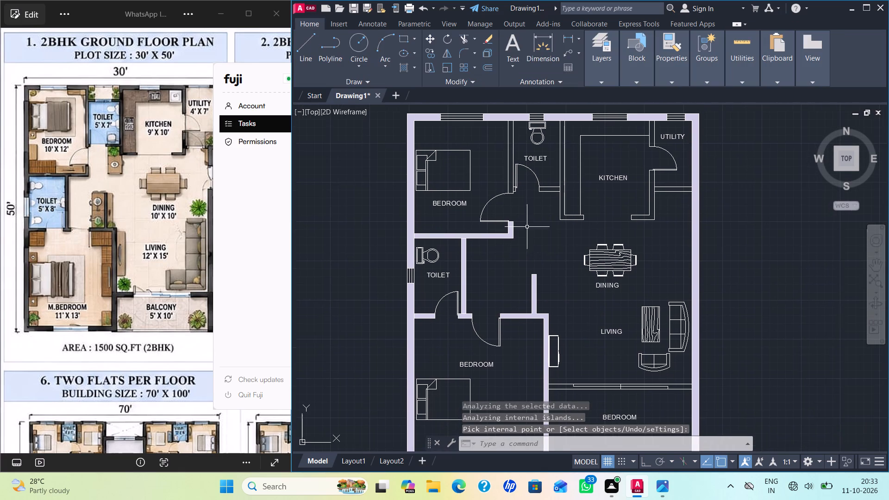
key(space)
click(511, 159)
click(563, 162)
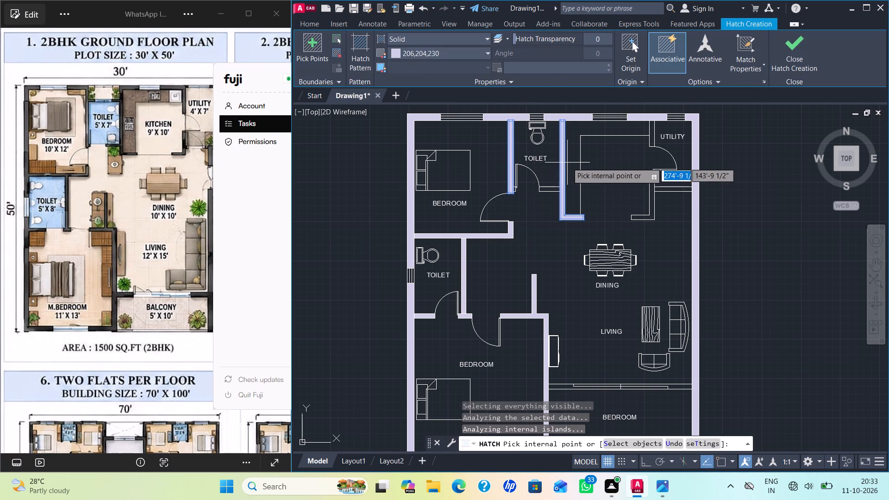
click(650, 191)
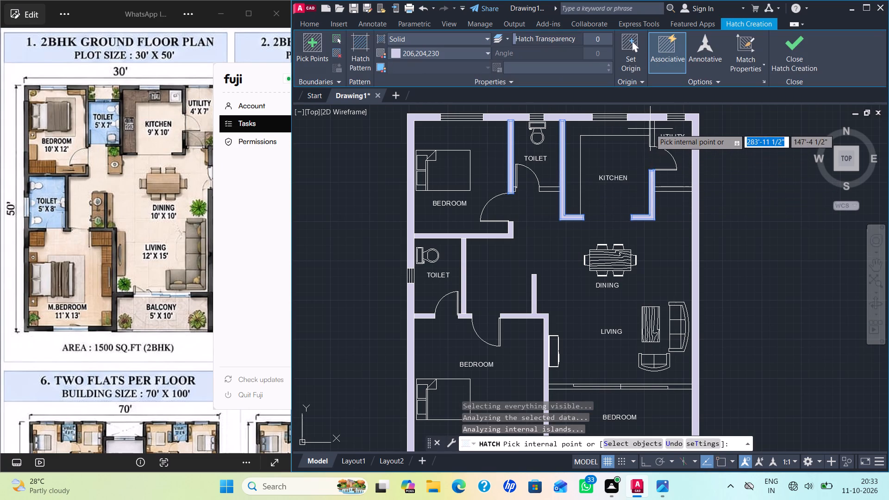
click(653, 132)
key(Return)
Hatch the wall segments at both ends of the sliding door below the living room with the same solid fill.
scroll(657, 213, down, 1)
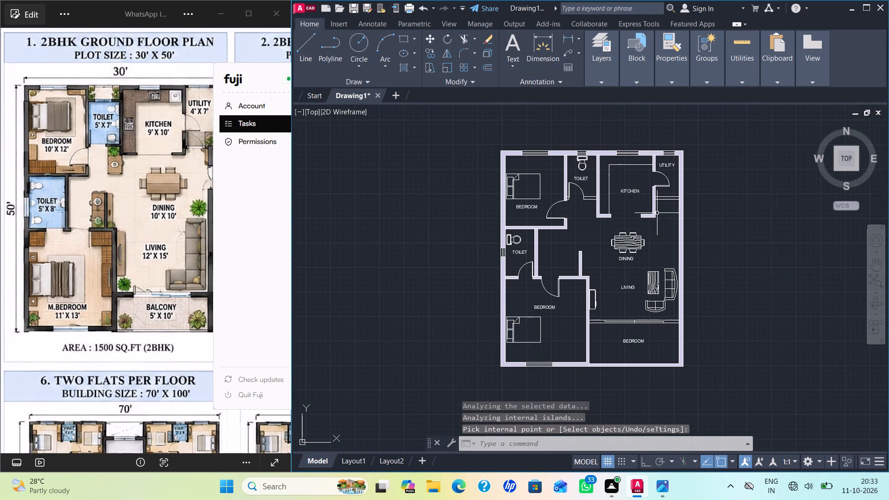
scroll(710, 247, up, 1)
middle_drag(709, 234, 715, 198)
key(space)
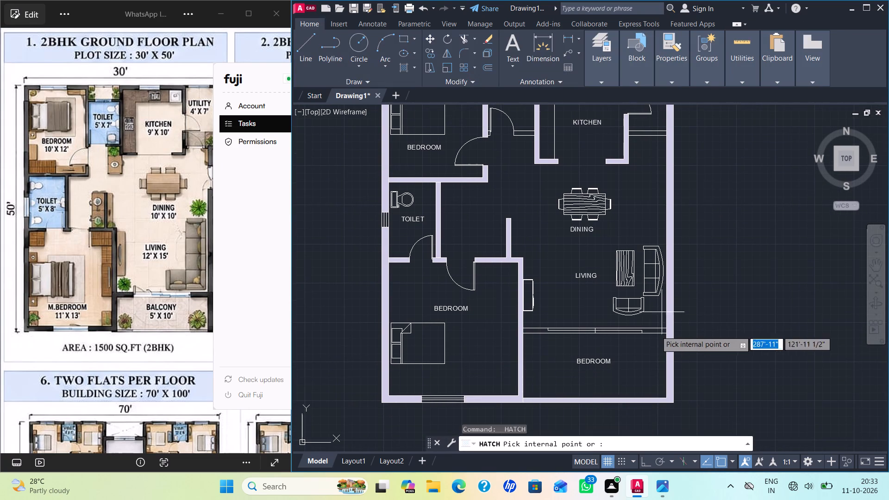
click(651, 329)
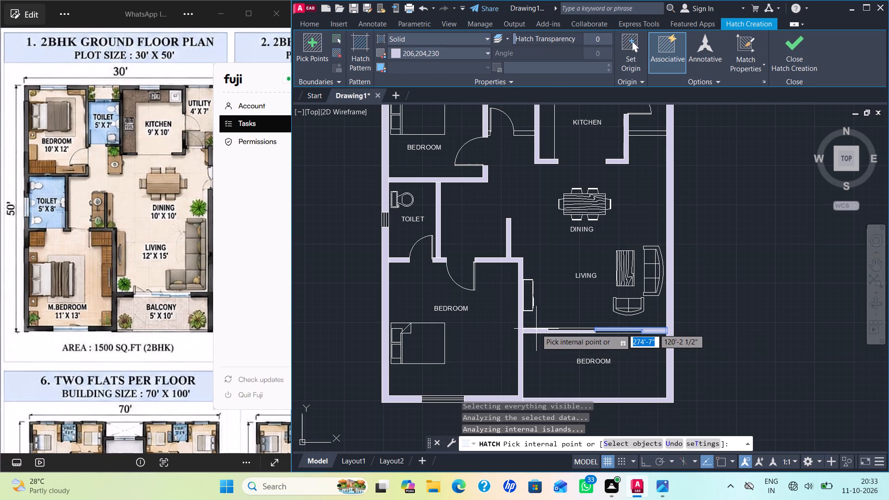
click(536, 329)
click(522, 249)
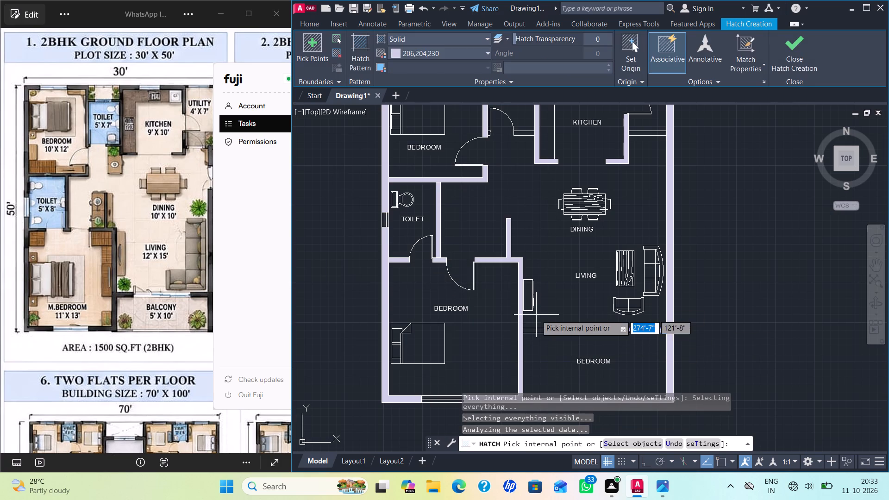
click(539, 330)
key(Return)
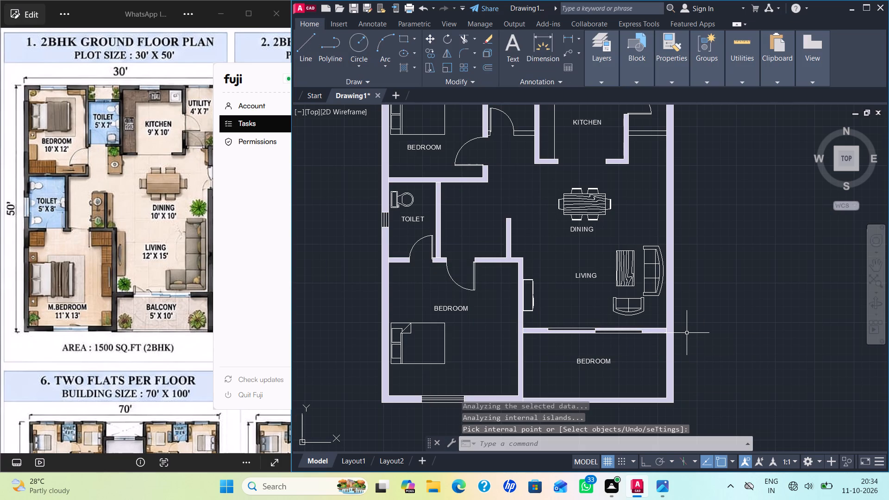
Hatch the short walls beneath the upper toilet and beneath the utility room with the same solid fill.
scroll(687, 333, down, 1)
scroll(687, 333, up, 1)
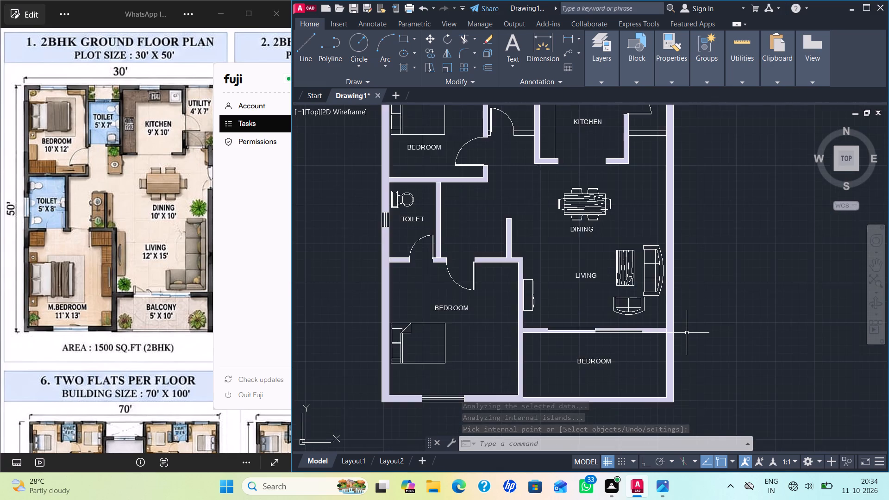
scroll(687, 333, down, 1)
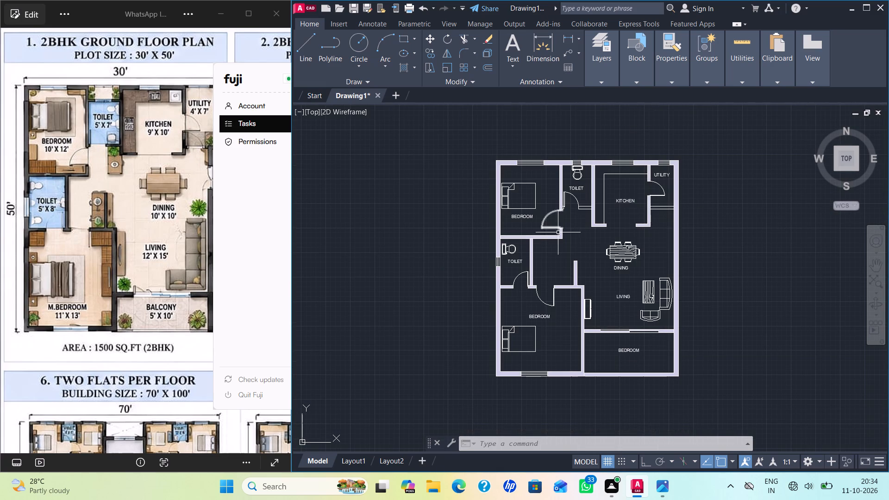
key(space)
scroll(586, 208, up, 3)
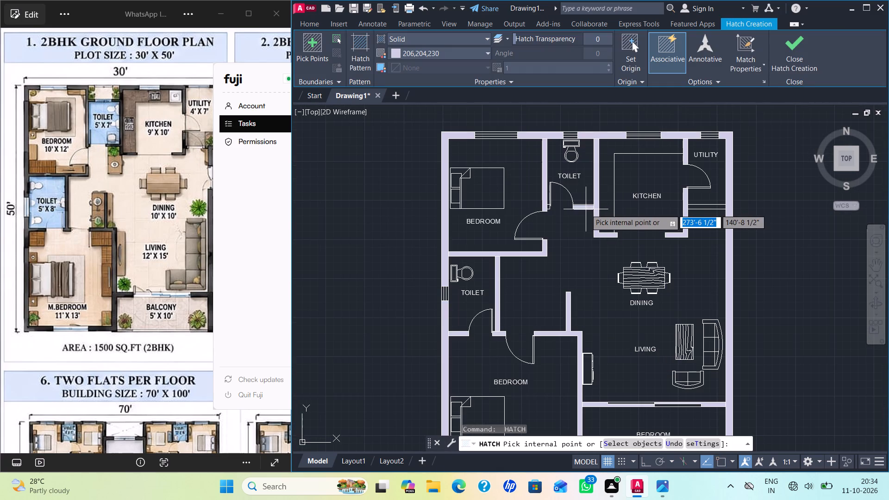
click(586, 208)
key(Return)
scroll(724, 264, down, 1)
scroll(723, 258, up, 1)
key(space)
click(706, 210)
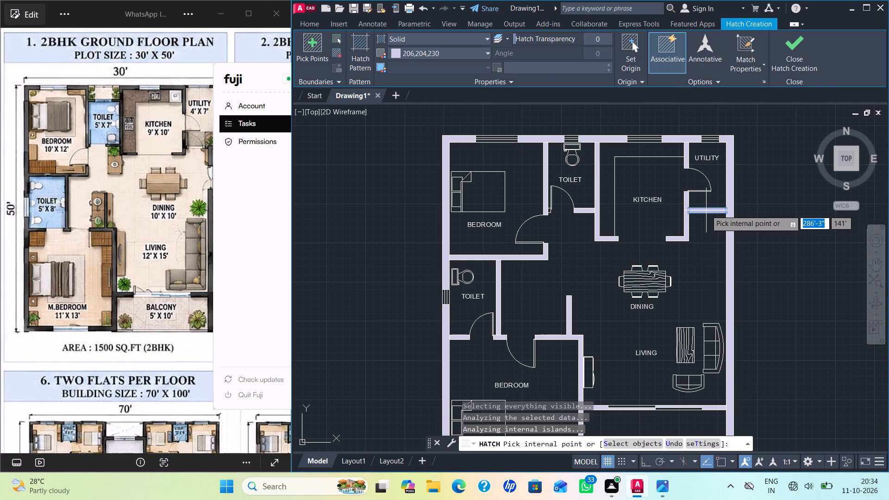
key(Return)
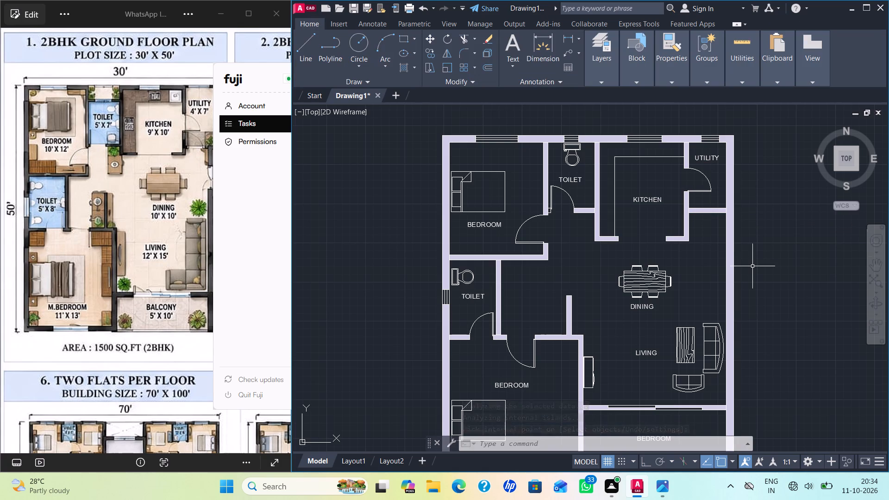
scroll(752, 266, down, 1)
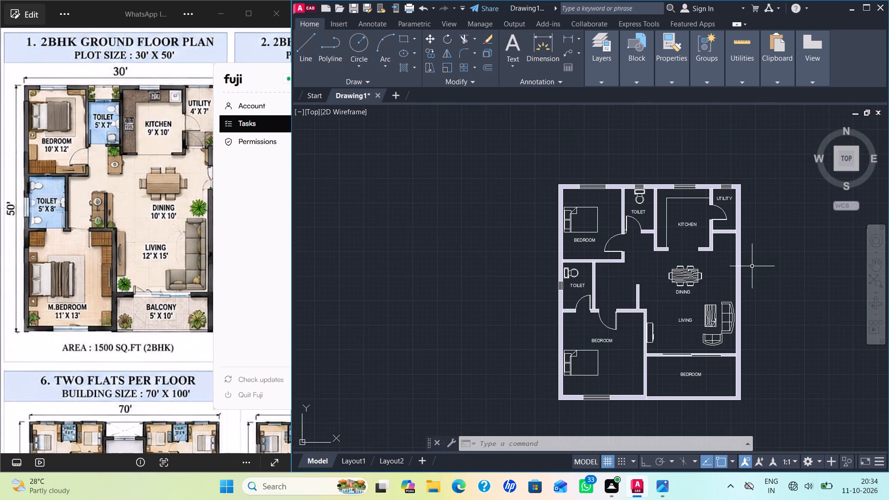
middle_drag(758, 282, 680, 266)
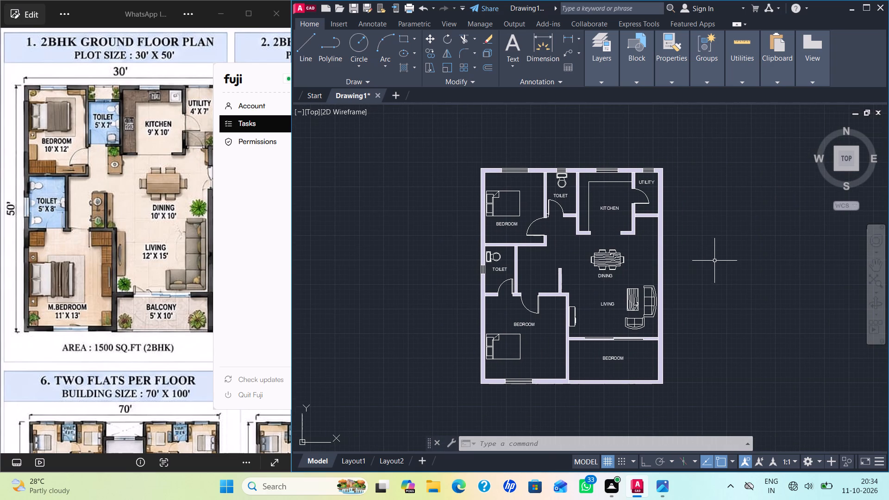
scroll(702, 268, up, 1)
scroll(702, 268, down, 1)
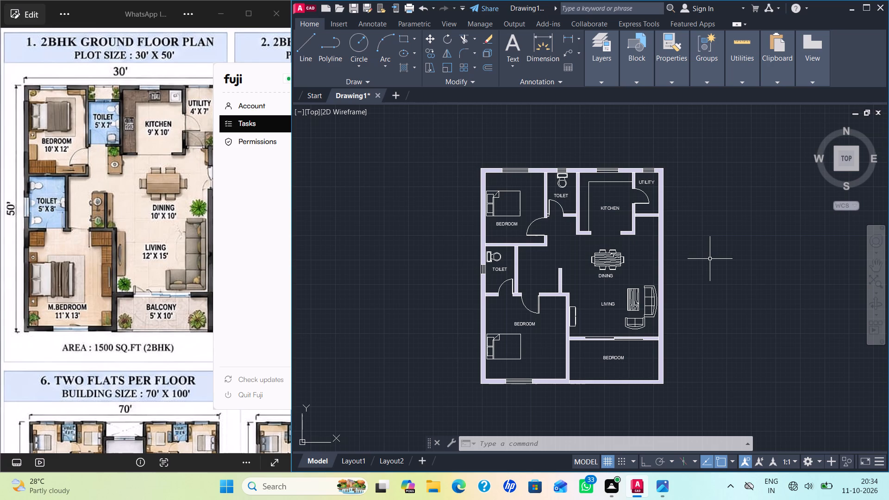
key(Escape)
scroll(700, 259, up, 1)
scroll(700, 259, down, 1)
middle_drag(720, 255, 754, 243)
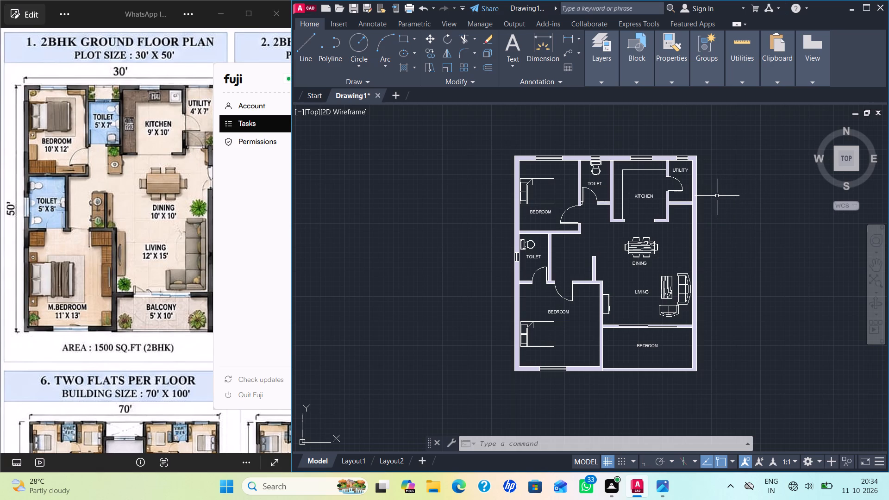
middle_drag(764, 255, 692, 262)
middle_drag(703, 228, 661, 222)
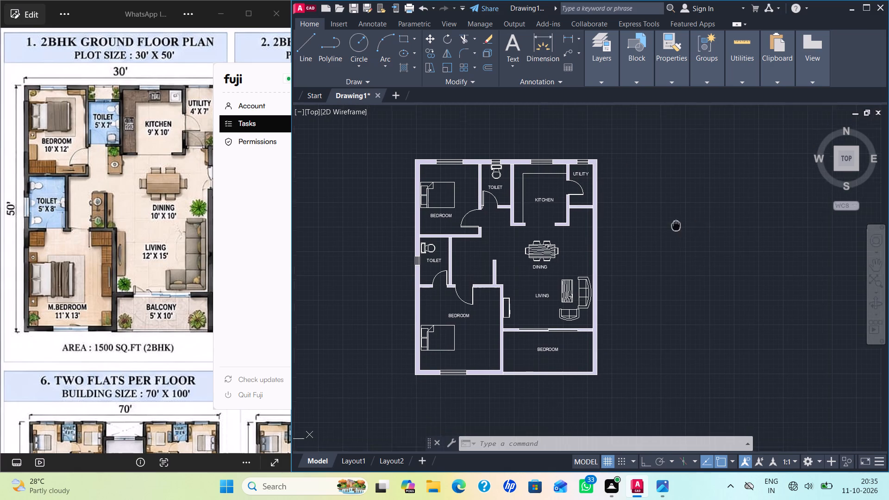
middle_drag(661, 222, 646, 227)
Hatch the blanket area of the upper bedroom's bed with a solid fill in pink 221,179,212.
scroll(639, 228, up, 1)
middle_drag(597, 244, 766, 258)
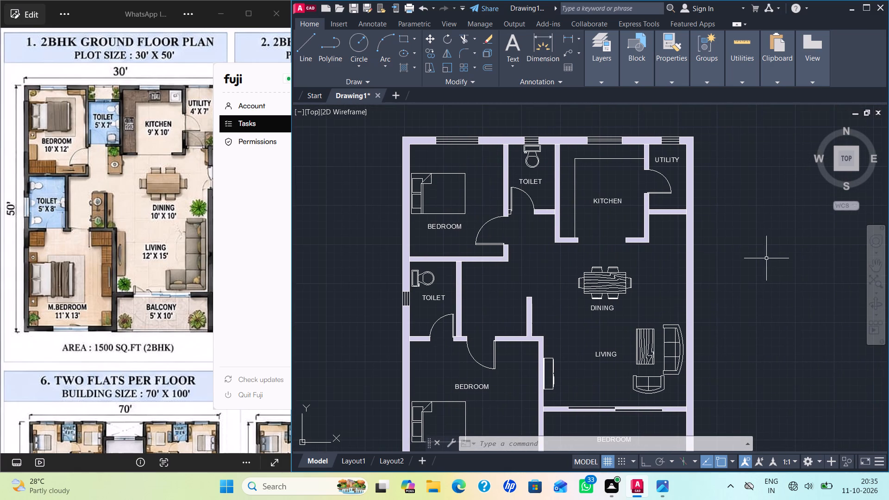
scroll(458, 205, up, 1)
key(h)
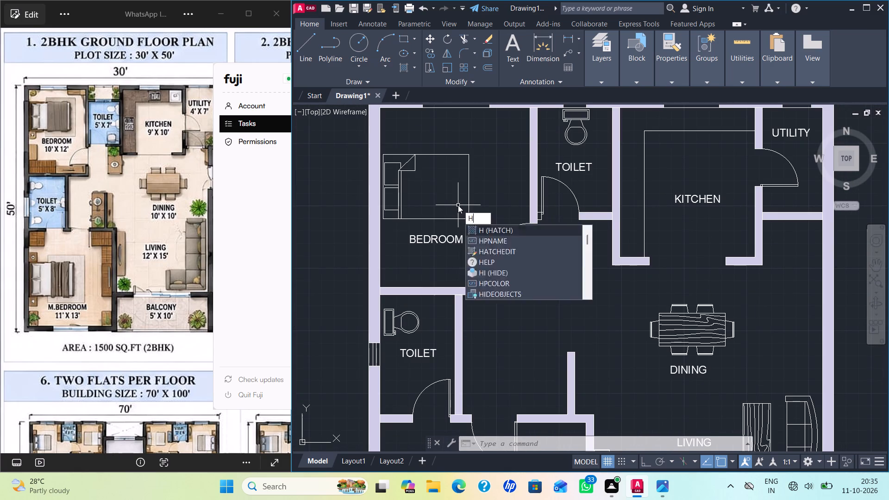
key(Return)
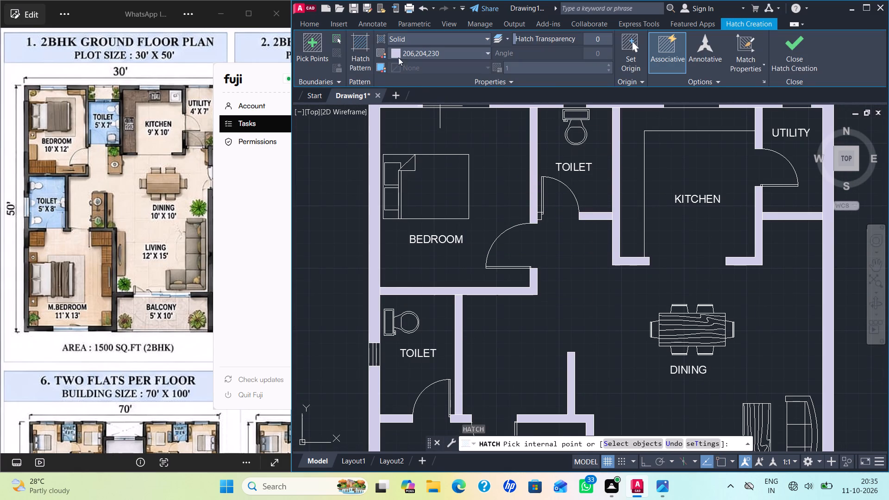
click(397, 50)
click(439, 150)
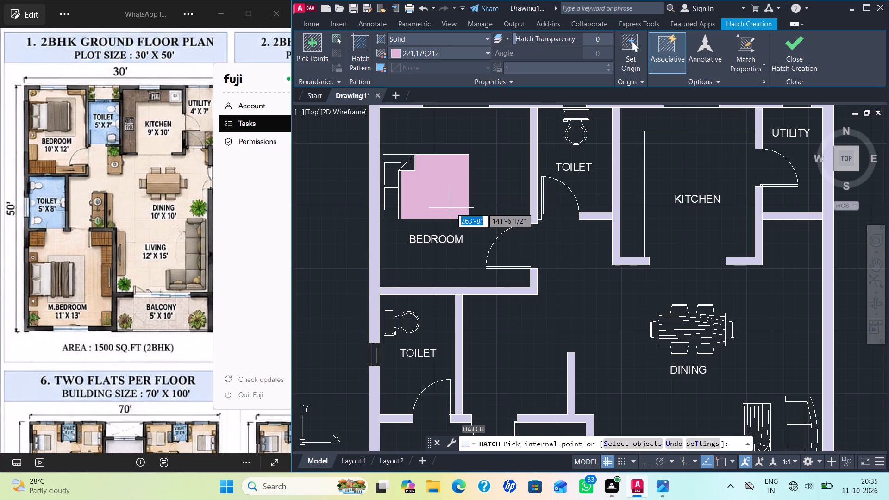
click(450, 205)
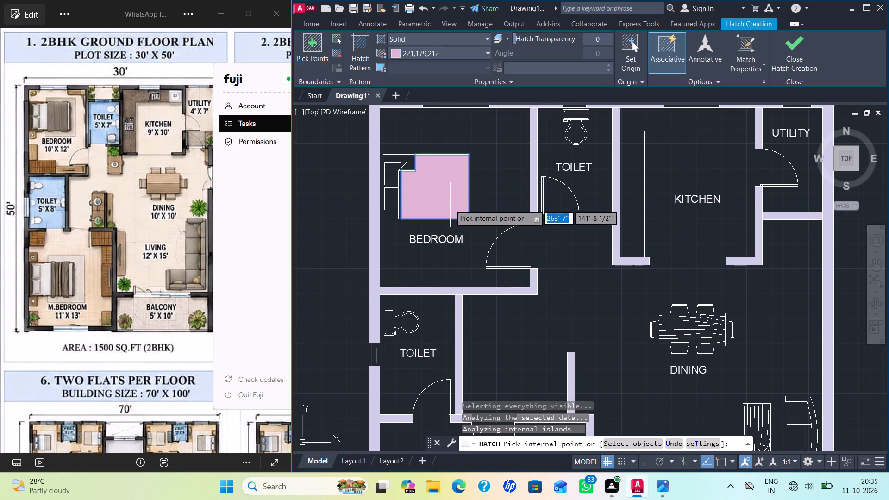
key(Return)
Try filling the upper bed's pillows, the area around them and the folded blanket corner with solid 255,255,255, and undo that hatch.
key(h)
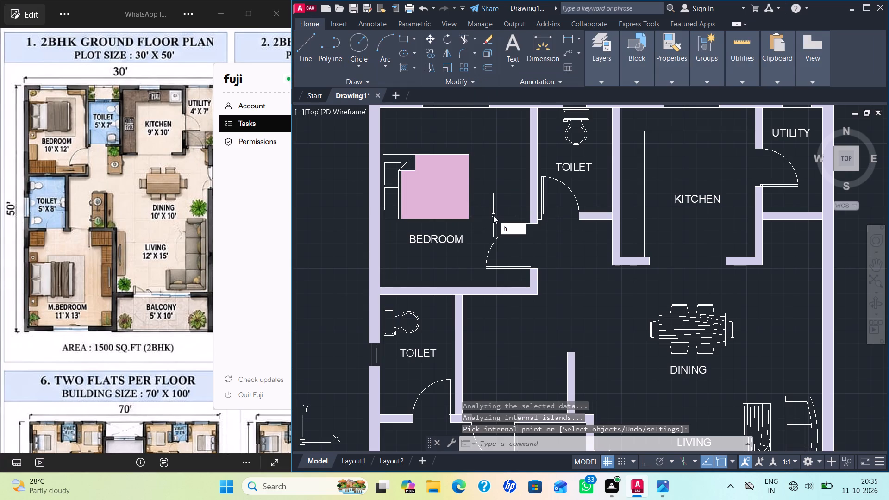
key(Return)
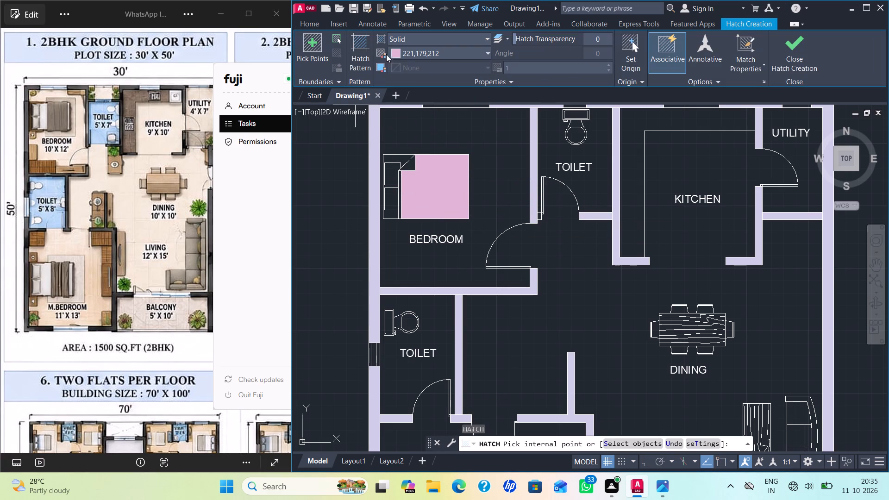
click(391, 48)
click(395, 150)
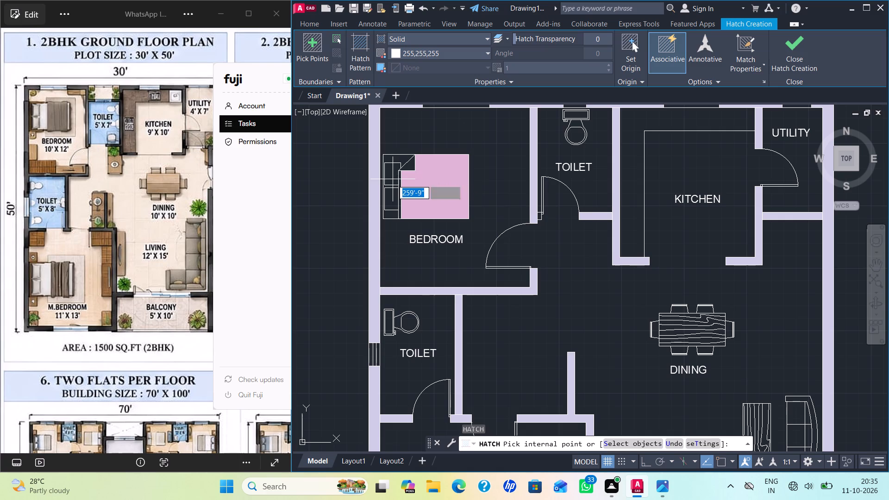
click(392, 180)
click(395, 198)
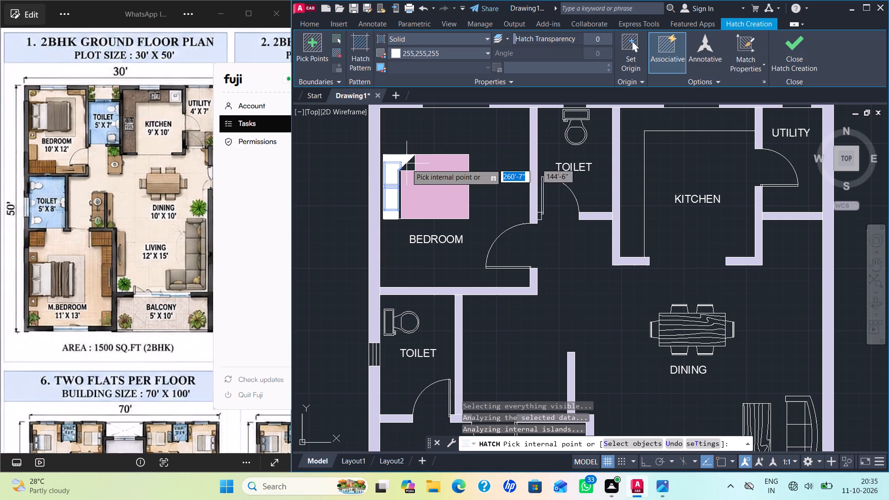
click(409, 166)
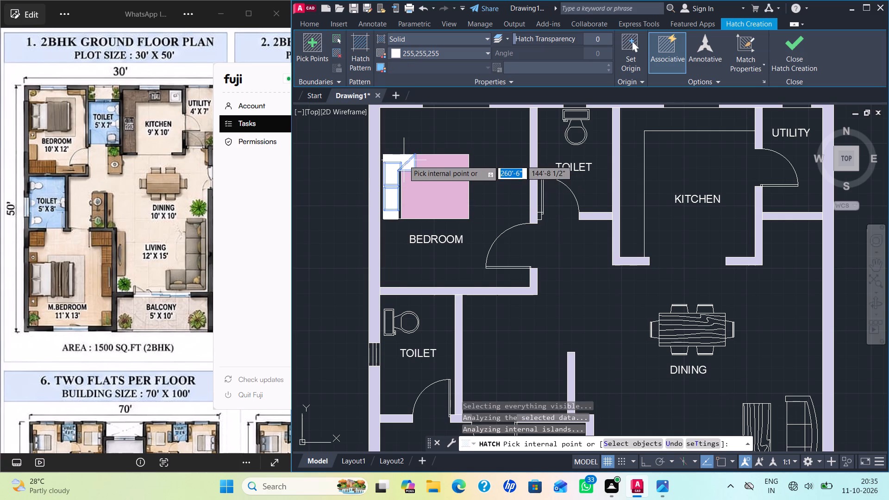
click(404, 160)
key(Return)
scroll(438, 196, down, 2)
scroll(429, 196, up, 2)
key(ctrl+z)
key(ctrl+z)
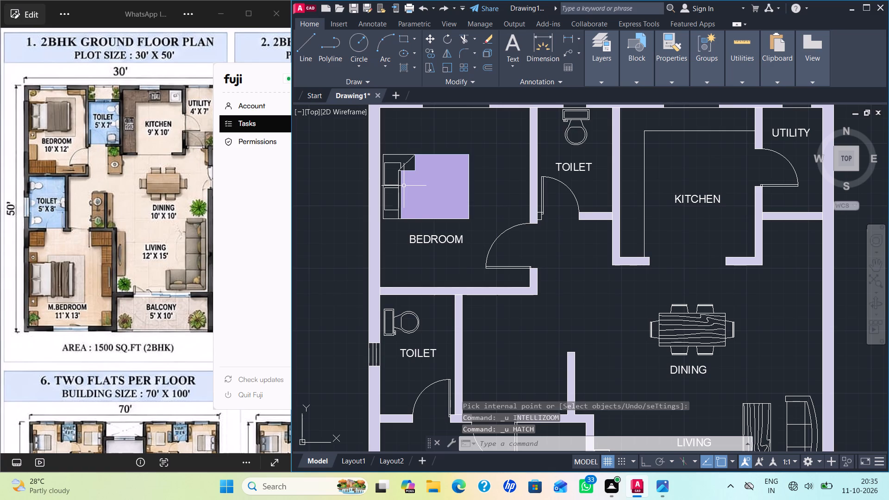
Hatch only the two pillows of the upper bedroom's bed with a solid fill in white 255,255,255.
key(h)
key(Return)
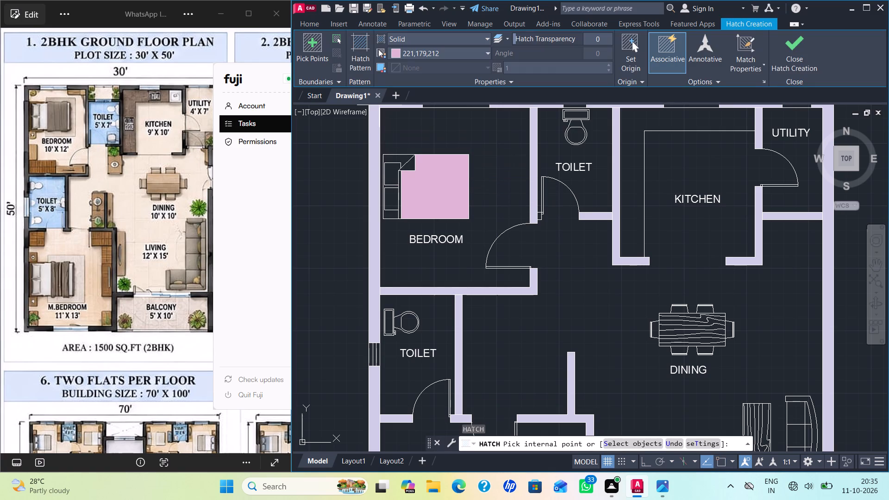
click(394, 52)
click(394, 147)
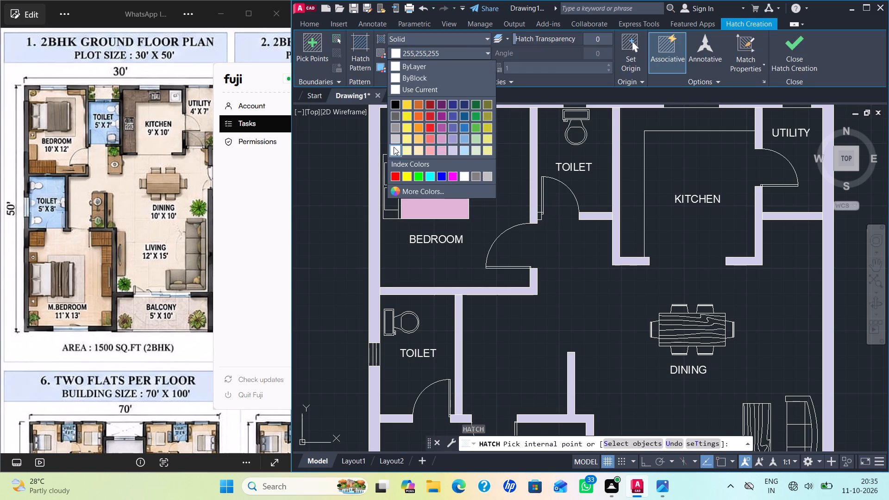
click(394, 173)
click(394, 198)
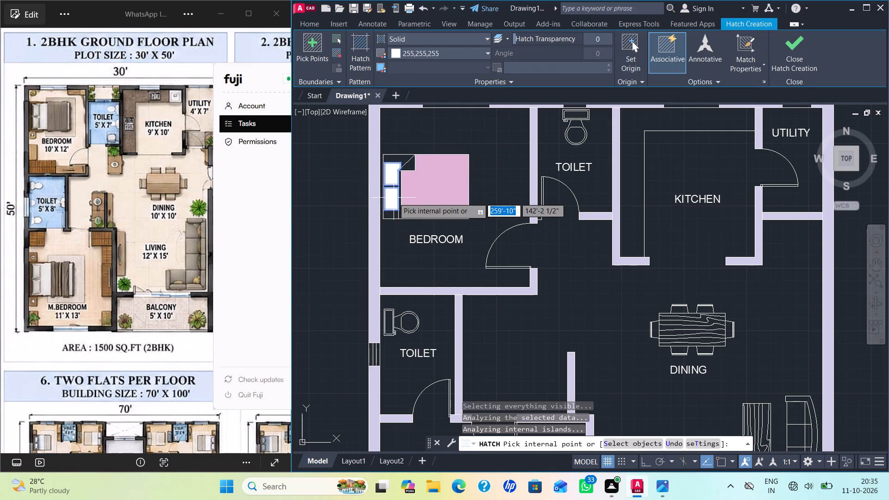
key(Return)
Hatch the area around the upper bed's pillows and the folded blanket corner with a solid fill in grey 199,200,202.
key(h)
key(Return)
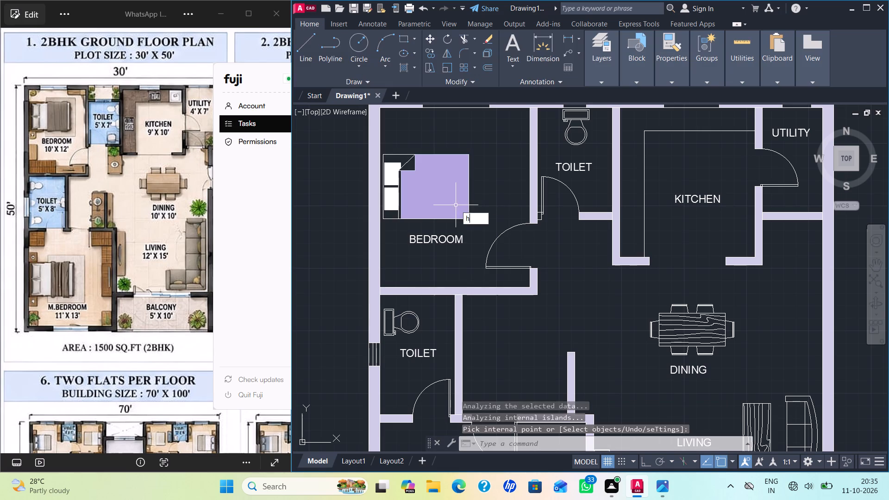
click(398, 50)
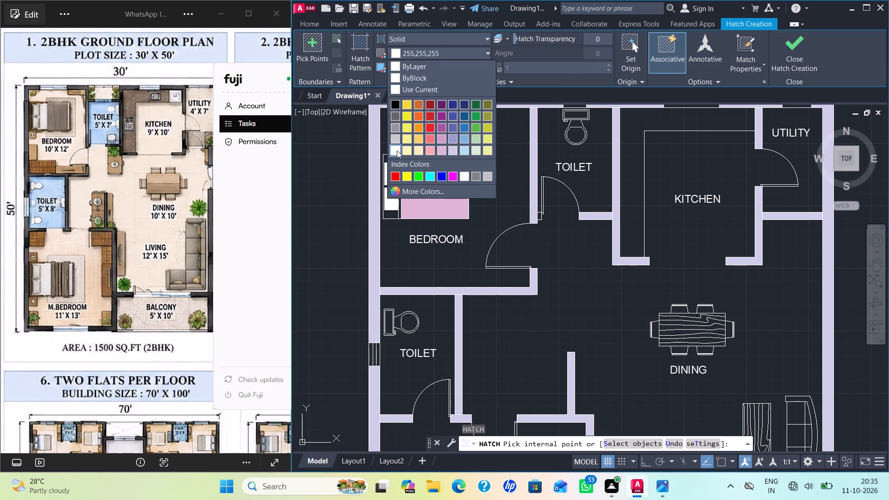
click(394, 138)
click(401, 156)
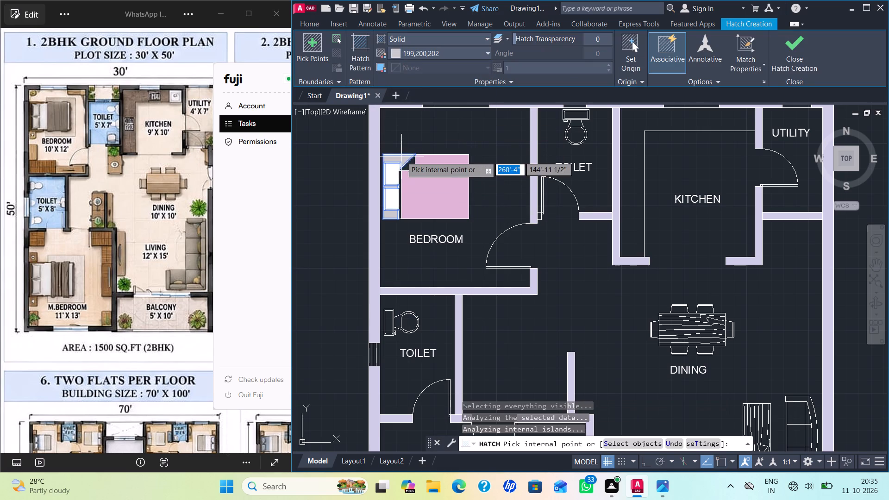
click(409, 164)
key(Return)
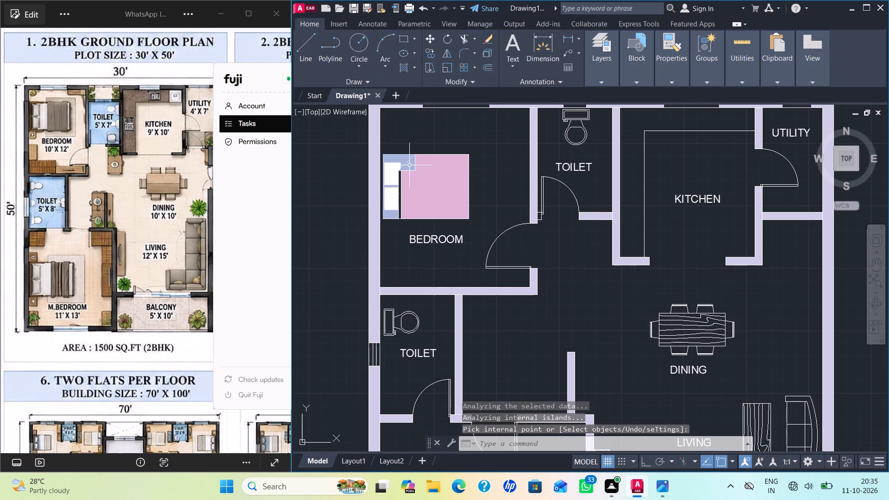
Hatch the blanket area of the lower bedroom's bed with a solid fill in pink 221,179,212.
scroll(410, 168, down, 1)
middle_drag(475, 188, 460, 136)
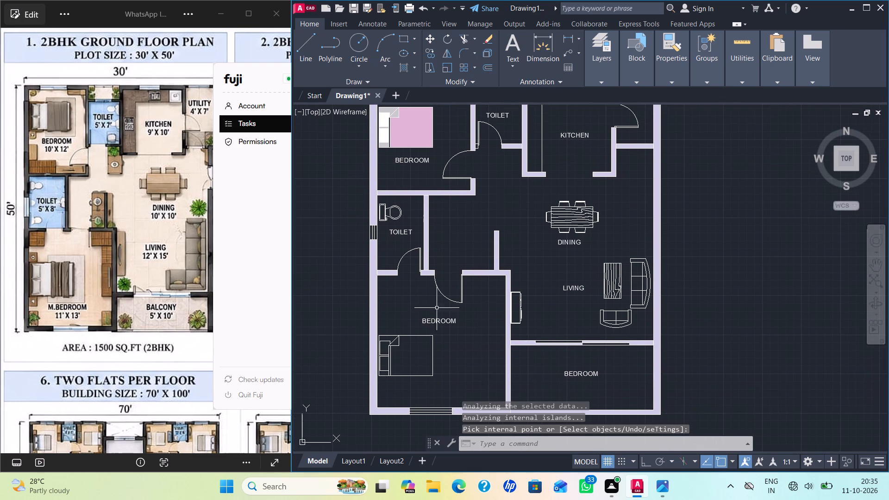
middle_drag(440, 330, 462, 260)
key(h)
key(Return)
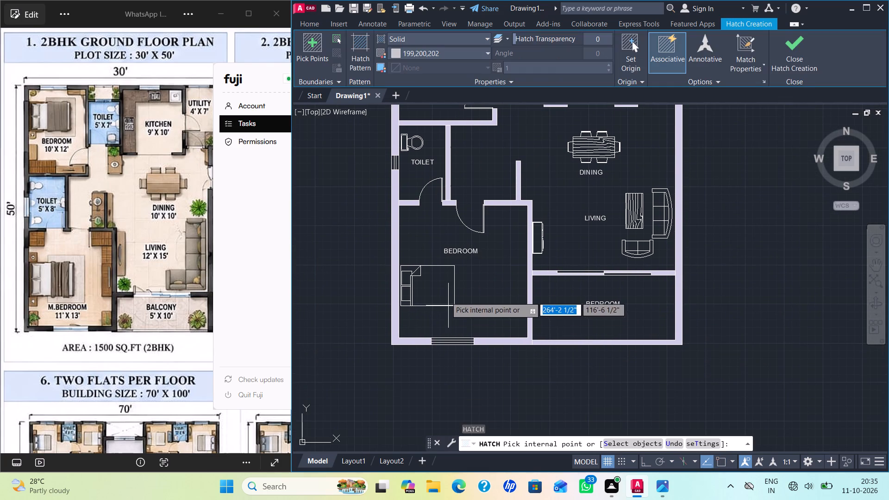
click(391, 52)
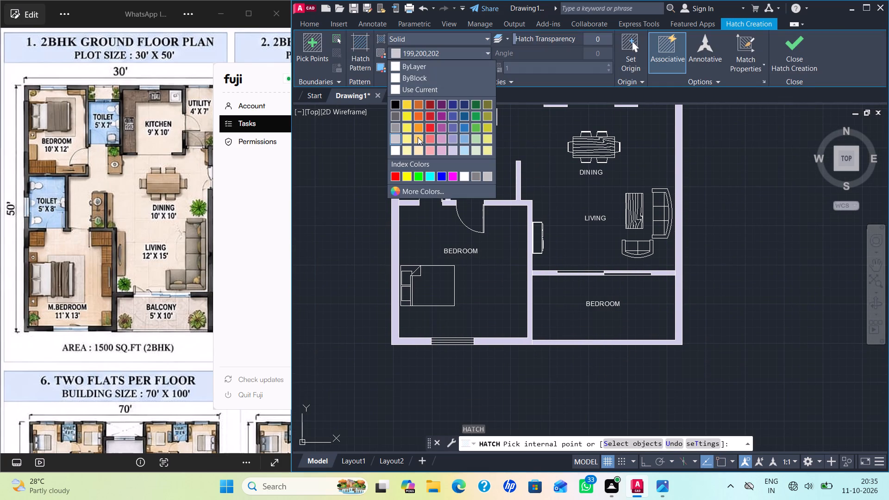
click(442, 151)
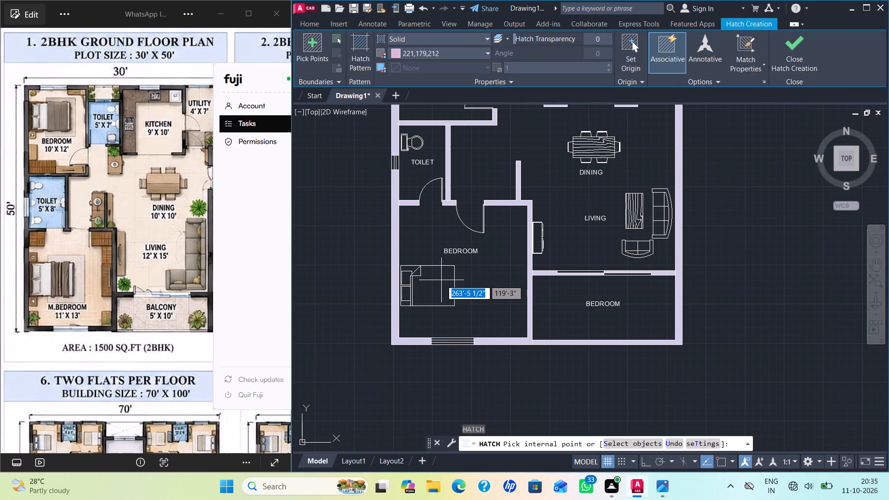
click(441, 280)
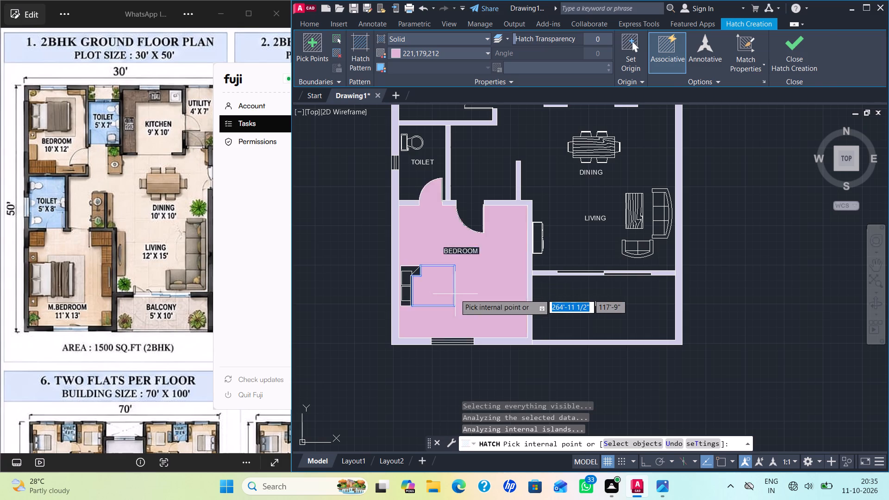
key(Return)
Hatch the two pillows of the lower bedroom's bed with a solid fill in white 255,255,255.
key(h)
key(Return)
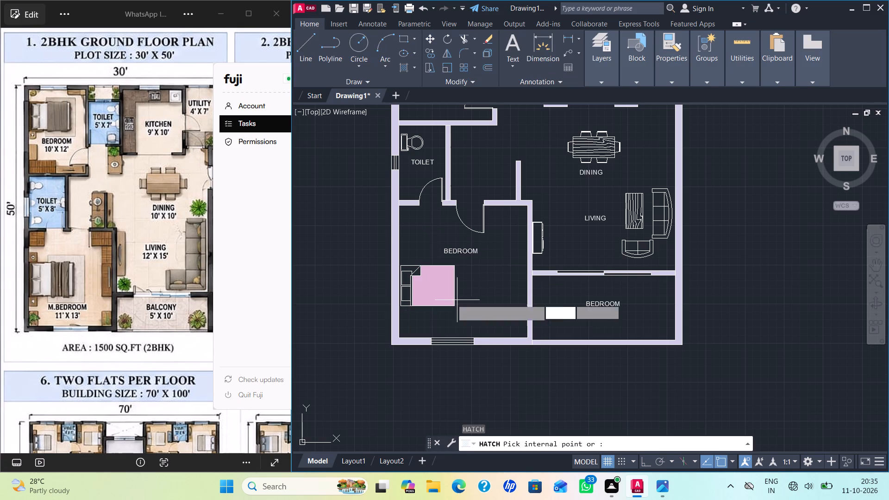
scroll(419, 280, up, 3)
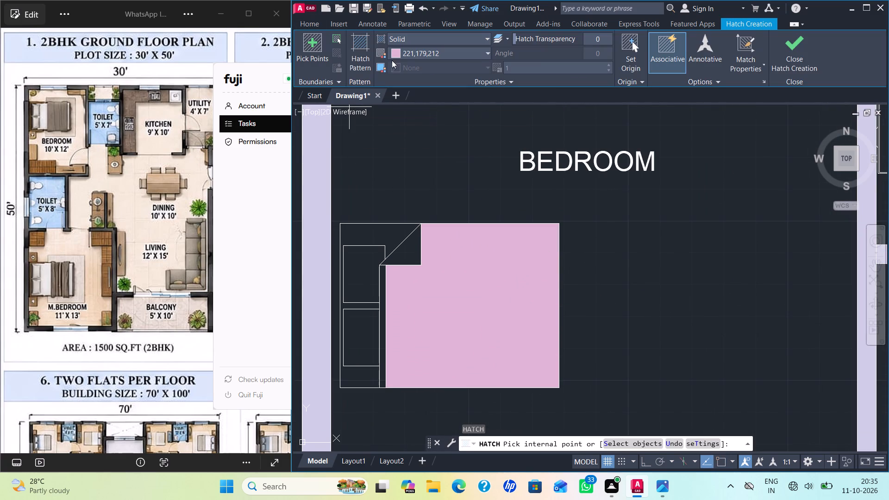
click(394, 52)
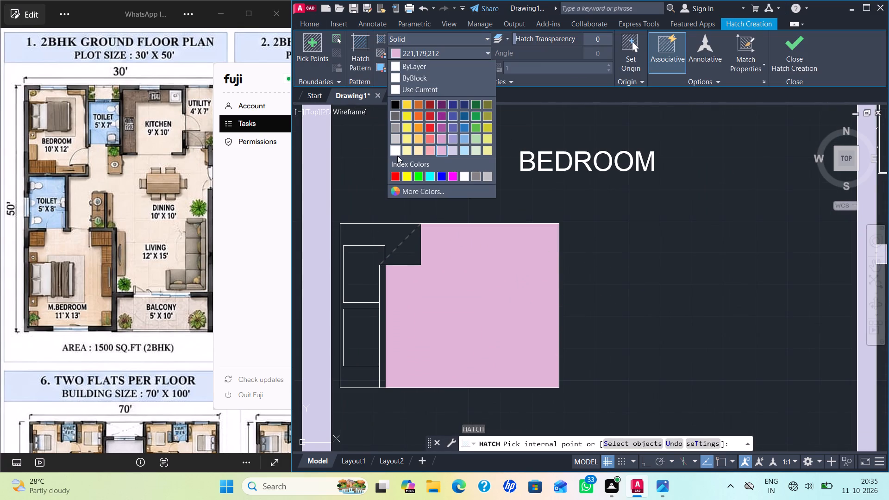
click(395, 150)
click(369, 273)
click(363, 333)
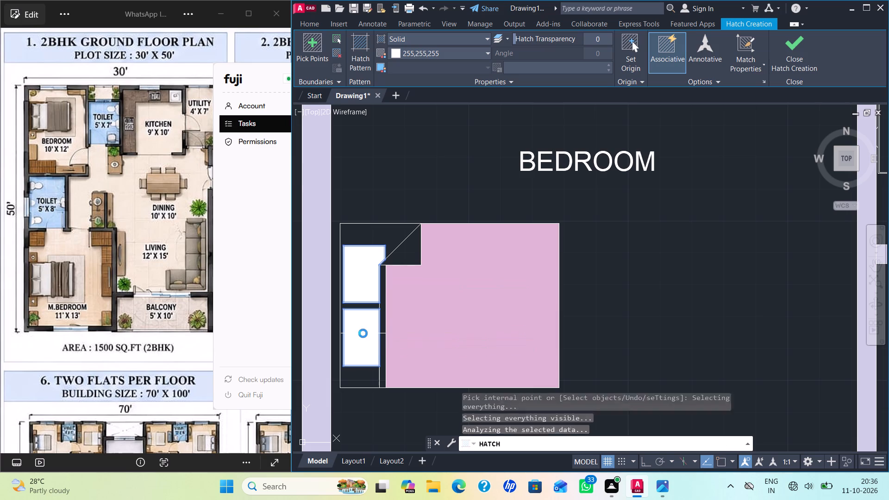
key(Return)
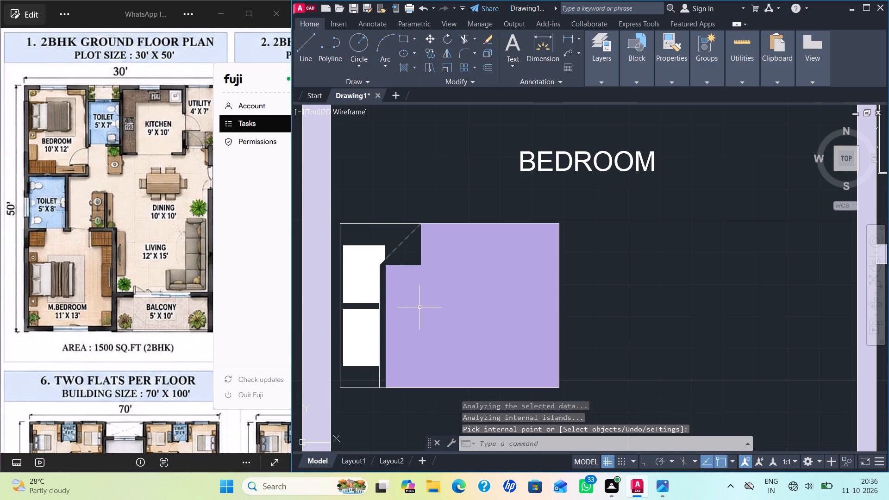
Hatch the lower bed's folded blanket corner, the area around its pillows and the narrow strip beside them with solid grey 199,200,202.
key(h)
key(Return)
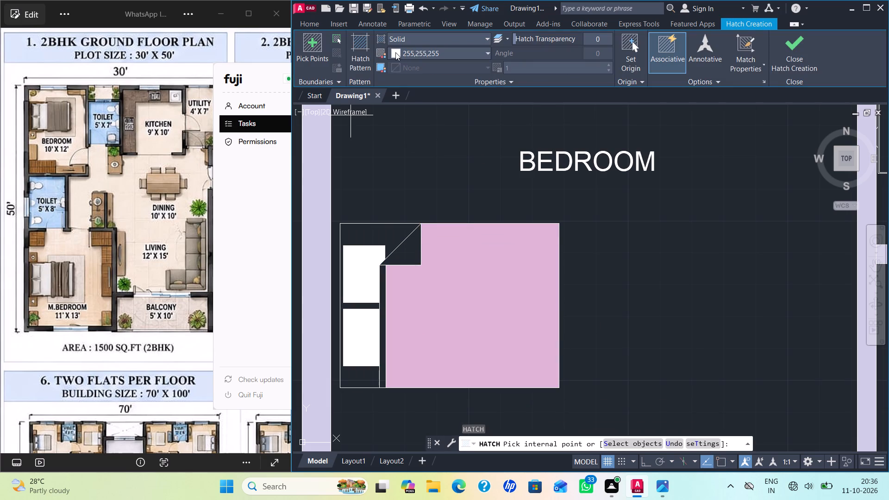
click(395, 52)
click(395, 139)
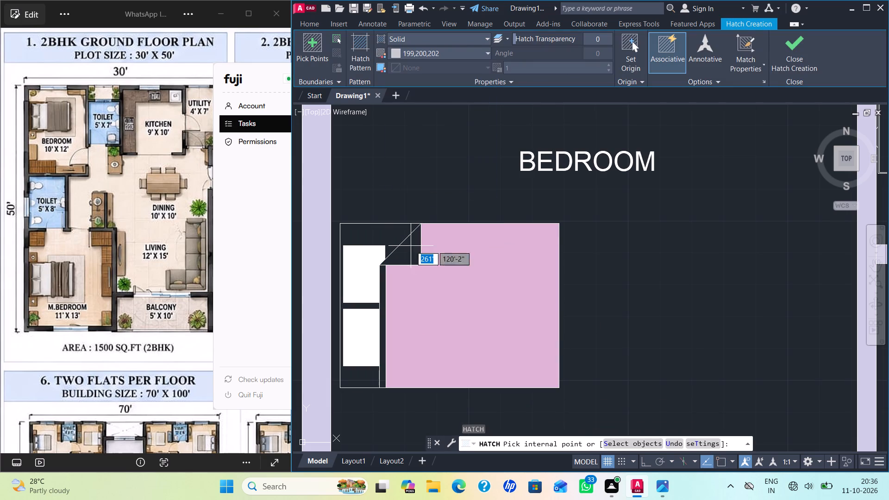
click(409, 250)
click(371, 229)
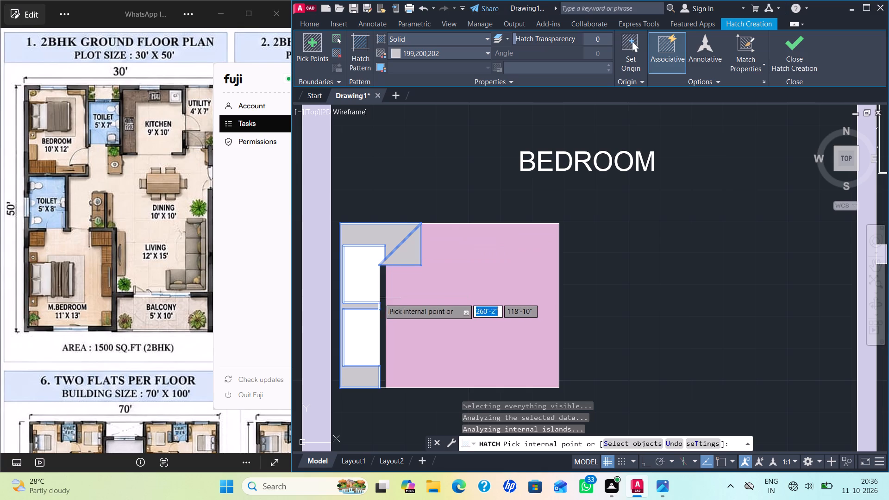
click(382, 297)
key(Return)
scroll(428, 287, down, 2)
scroll(491, 269, down, 2)
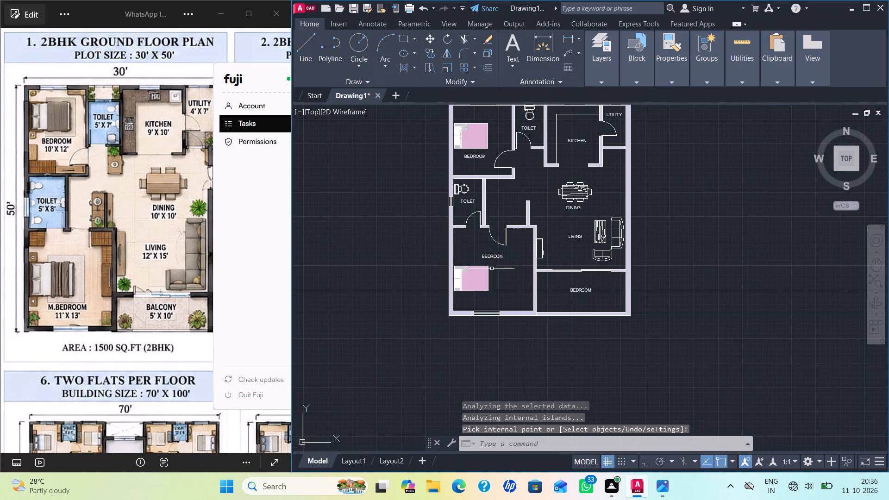
middle_drag(498, 270, 508, 354)
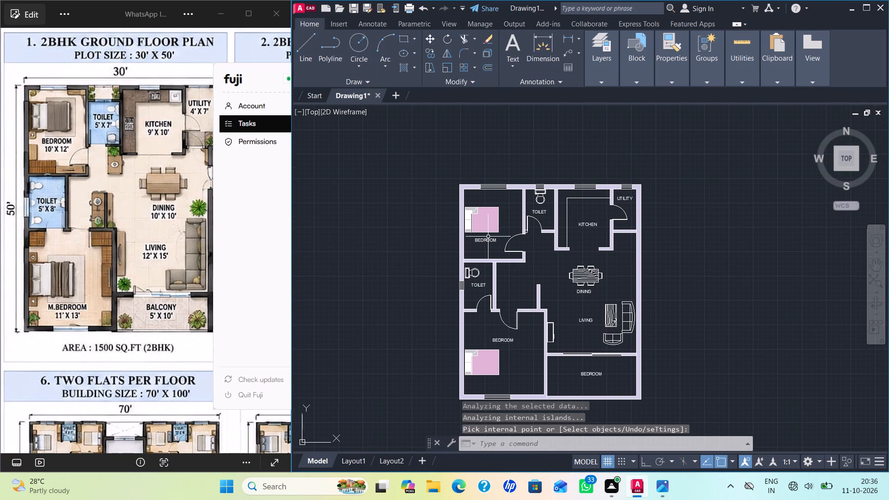
Hatch the narrow strip beside the upper bed's pillows with a solid fill in grey 199,200,202.
scroll(488, 230, up, 2)
key(space)
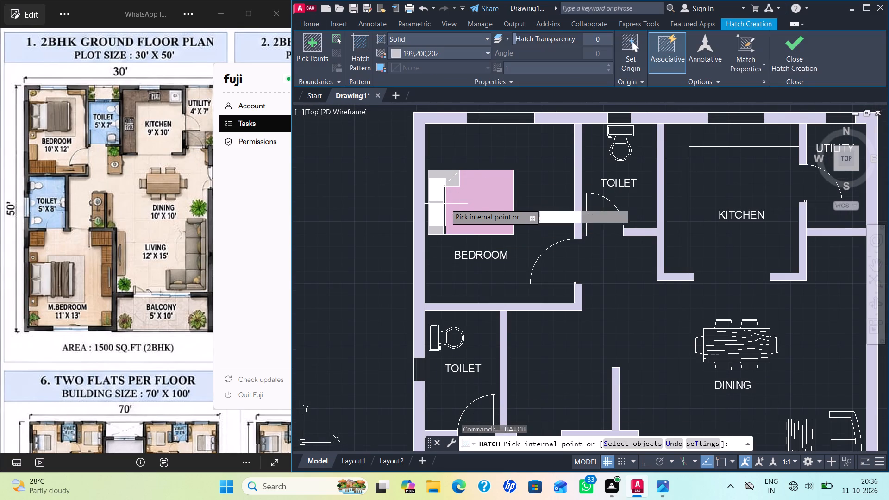
click(444, 204)
key(Return)
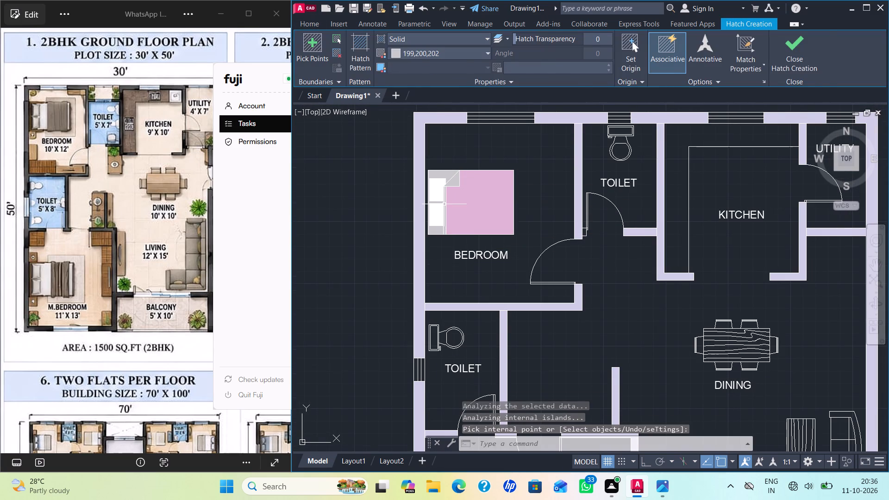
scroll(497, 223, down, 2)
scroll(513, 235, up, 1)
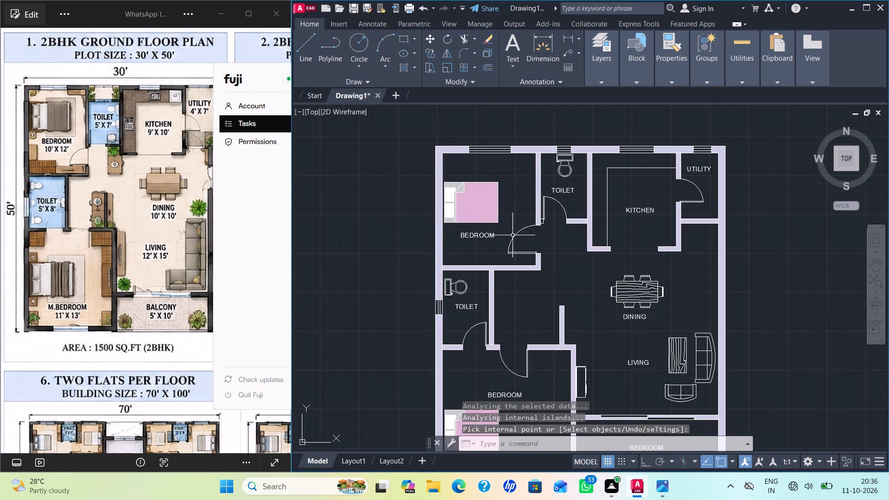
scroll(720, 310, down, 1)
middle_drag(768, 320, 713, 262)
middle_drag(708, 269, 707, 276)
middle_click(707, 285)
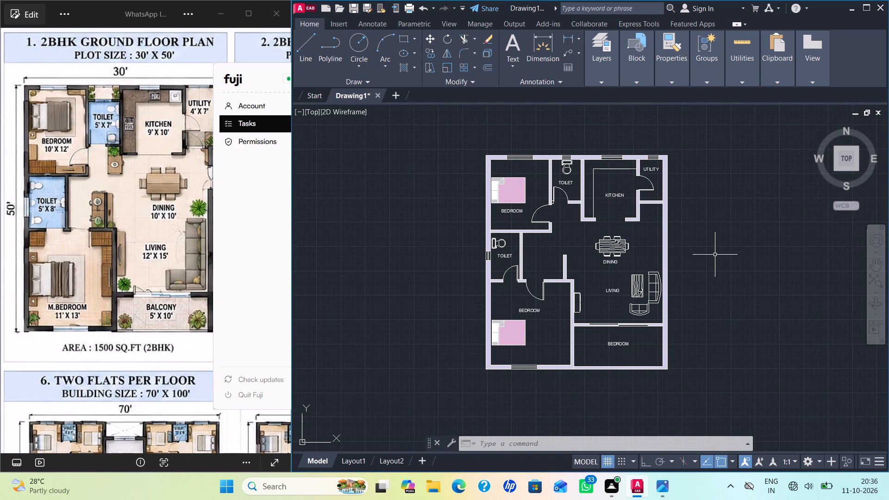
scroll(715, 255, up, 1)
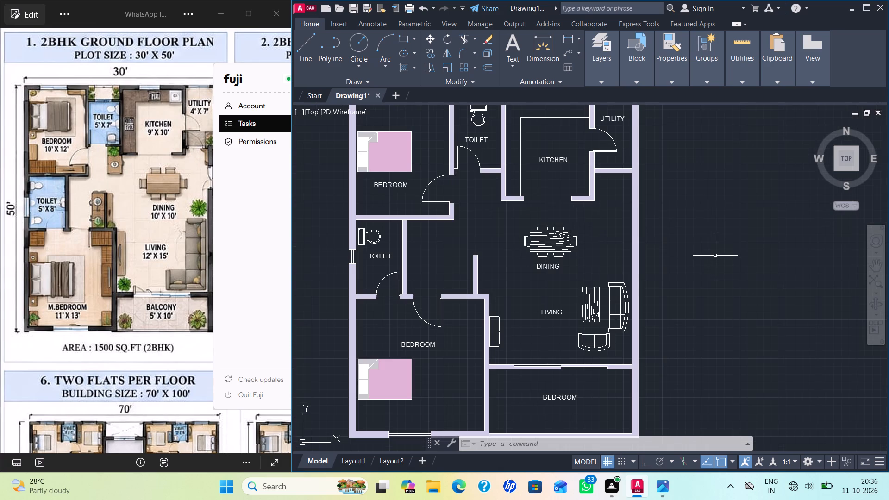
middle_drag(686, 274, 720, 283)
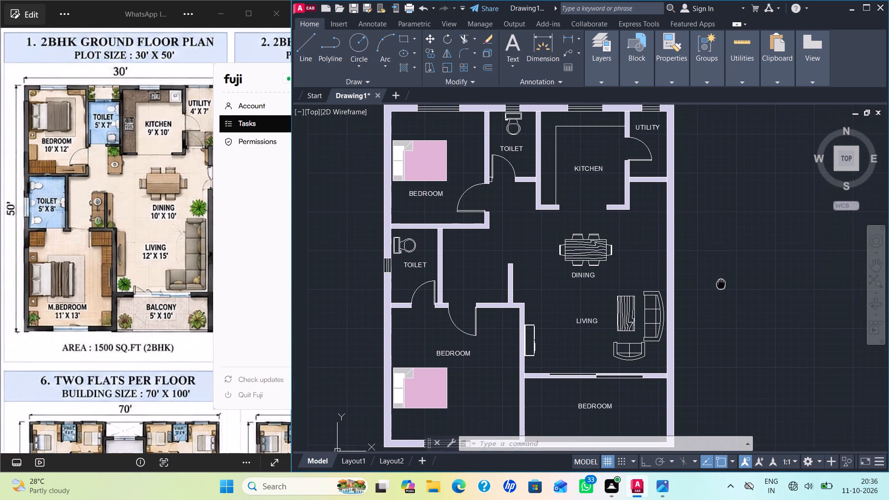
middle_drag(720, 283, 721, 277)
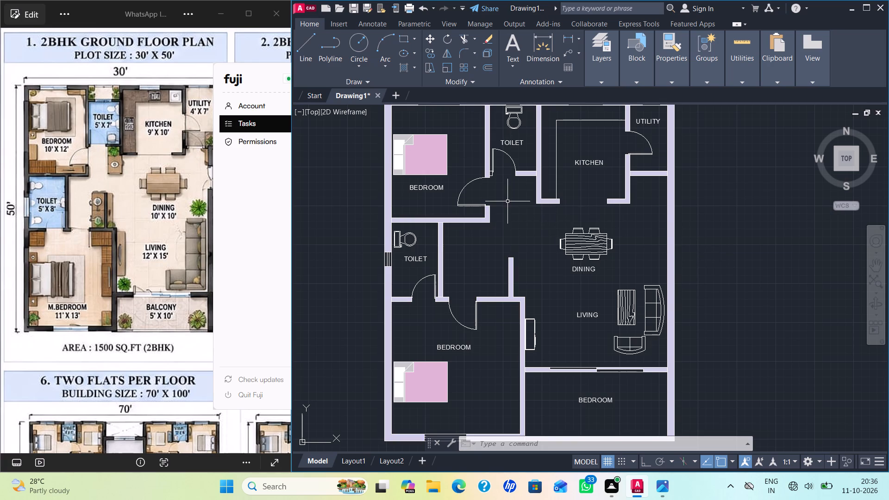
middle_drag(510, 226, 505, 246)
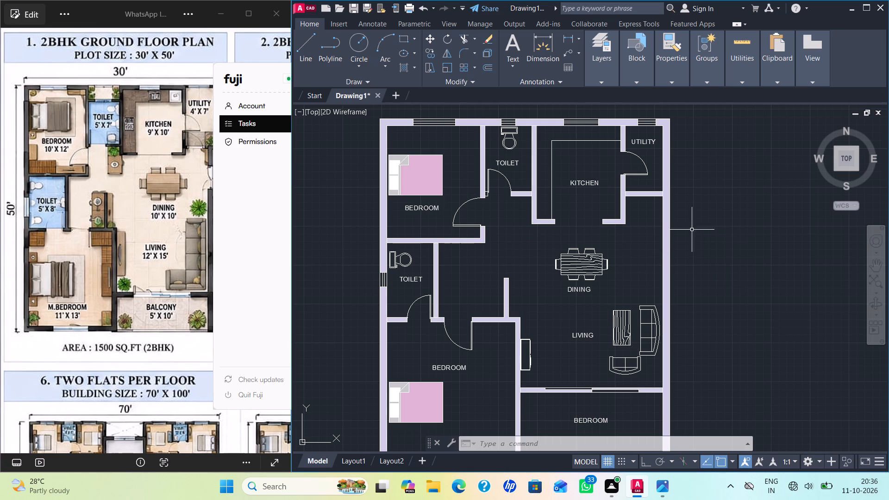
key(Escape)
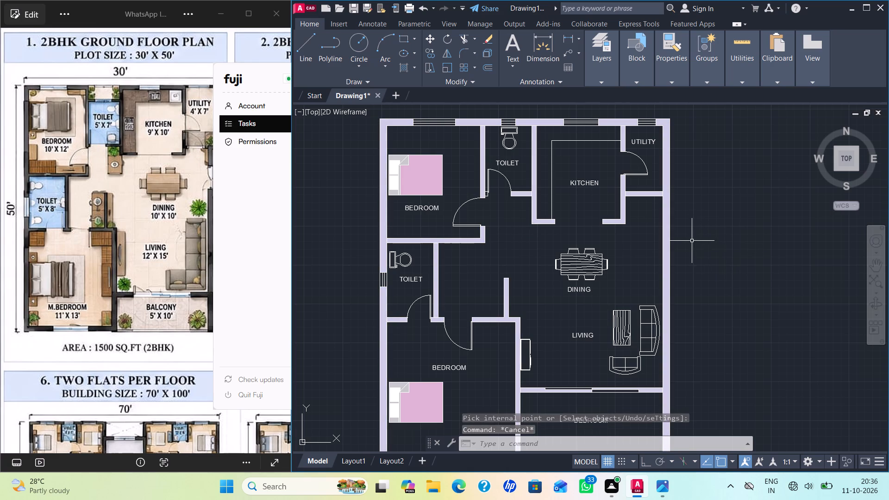
Change the room label in the space below the living room from BEDROOM to BALCONY.
middle_drag(701, 256, 695, 193)
middle_drag(693, 195, 689, 204)
middle_drag(688, 206, 686, 211)
middle_drag(690, 222, 687, 232)
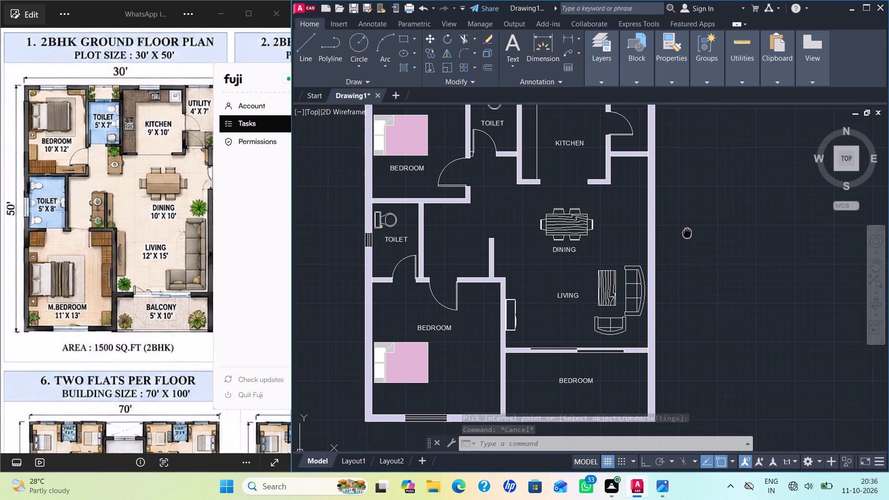
middle_drag(687, 232, 670, 230)
middle_drag(713, 288, 718, 269)
middle_drag(696, 330, 714, 257)
double_click(582, 287)
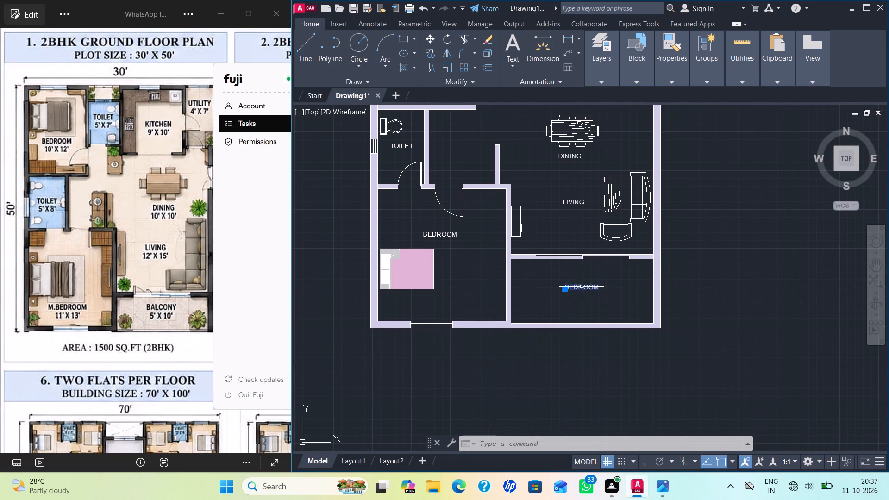
key(b)
text(al)
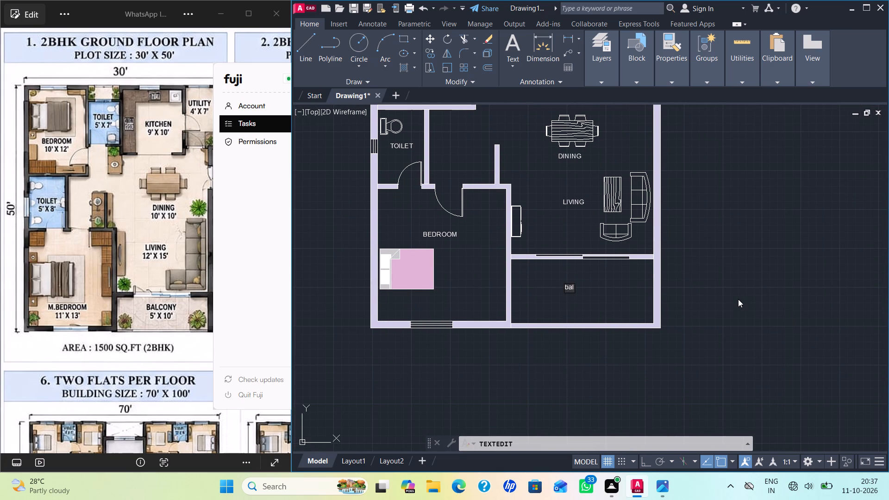
key(BackSpace)
key(BackSpace)
key(BackSpace)
key(b)
text(AL)
text(CO)
text(NY)
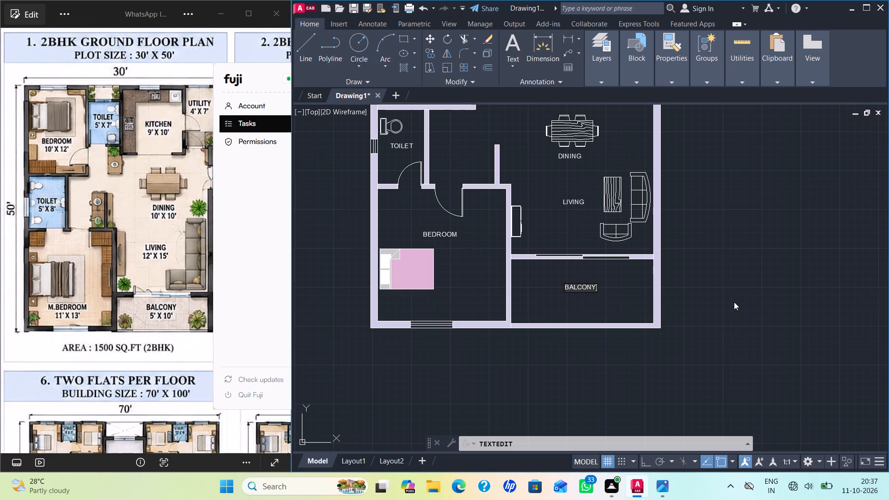
key(Return)
key(Return)
Hatch the L-shaped kitchen counter with a solid fill in dark brown, index colour 47.
scroll(713, 310, down, 1)
middle_drag(711, 323, 707, 343)
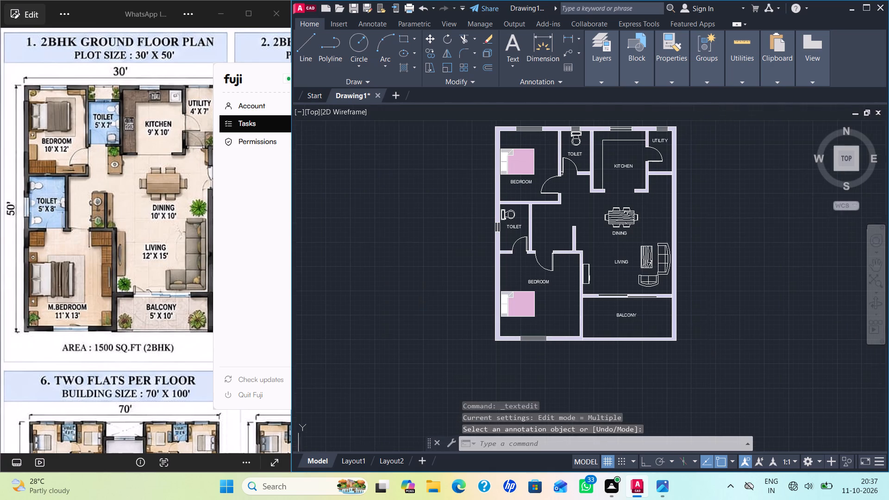
middle_drag(707, 343, 707, 341)
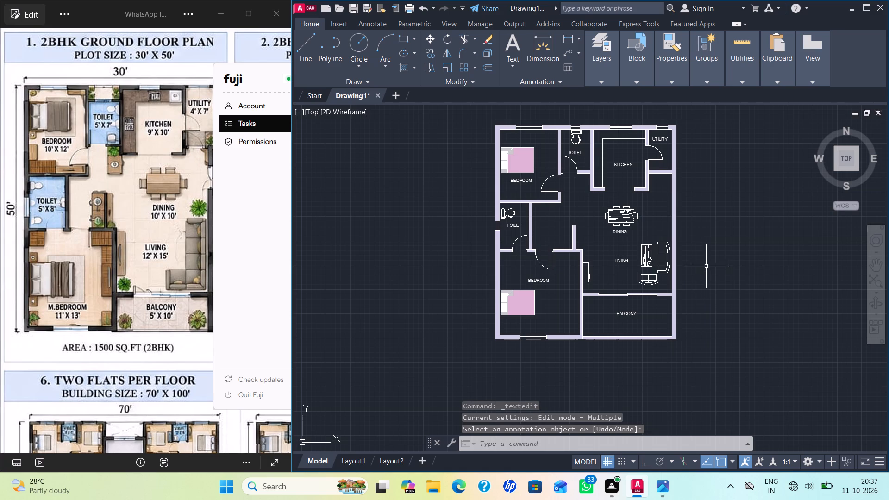
middle_drag(701, 281, 688, 313)
scroll(592, 163, up, 2)
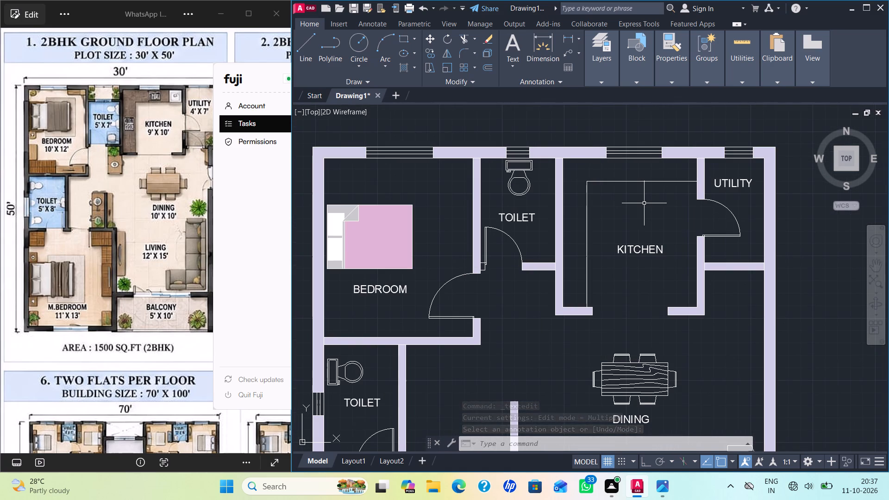
key(h)
key(Return)
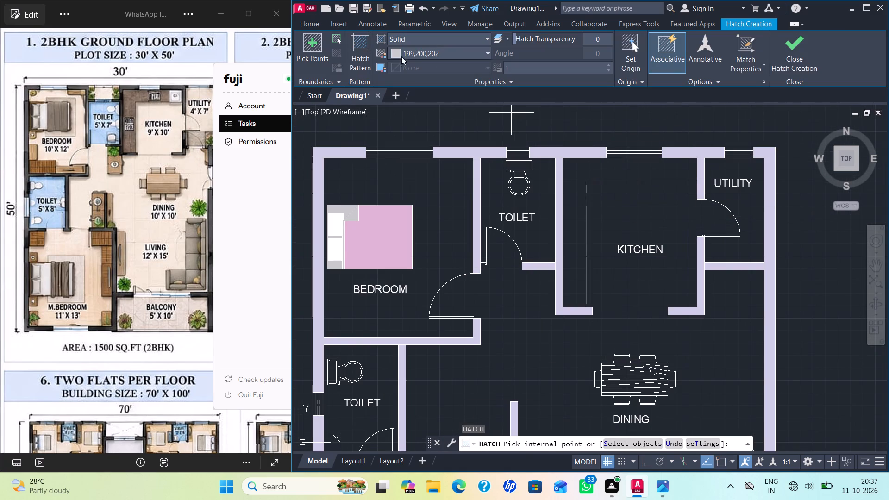
click(396, 51)
click(423, 189)
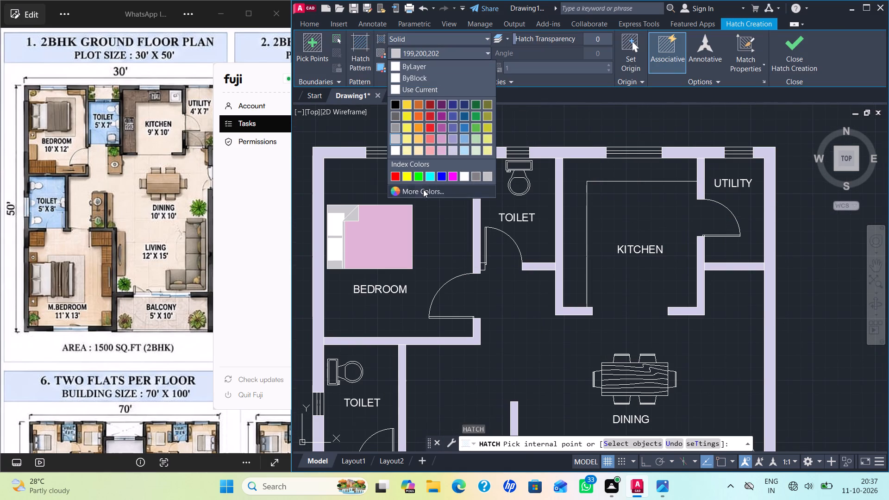
click(504, 151)
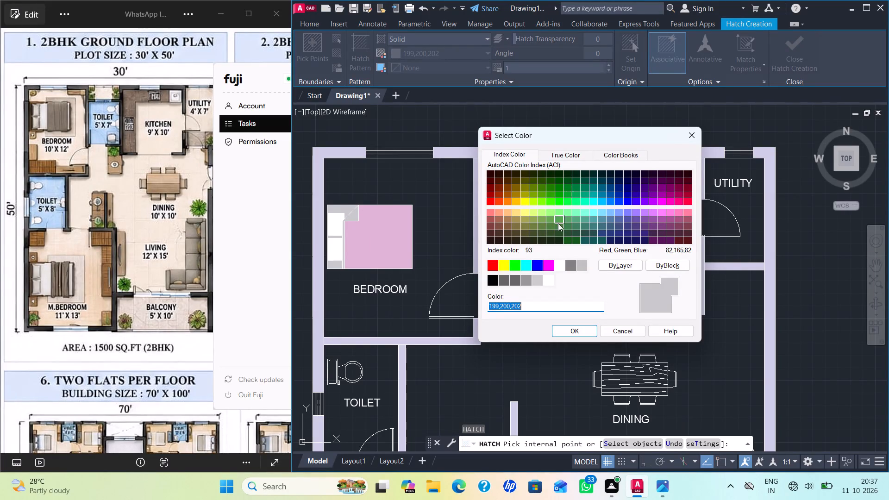
click(524, 227)
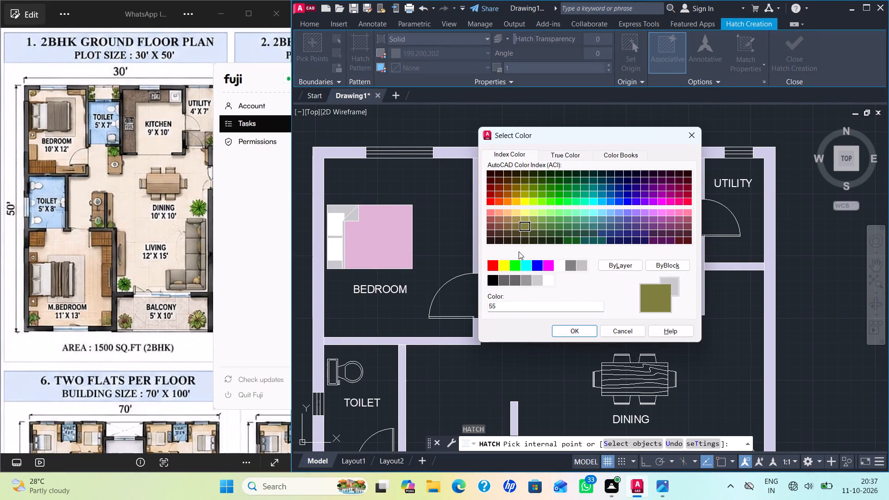
click(526, 237)
click(546, 234)
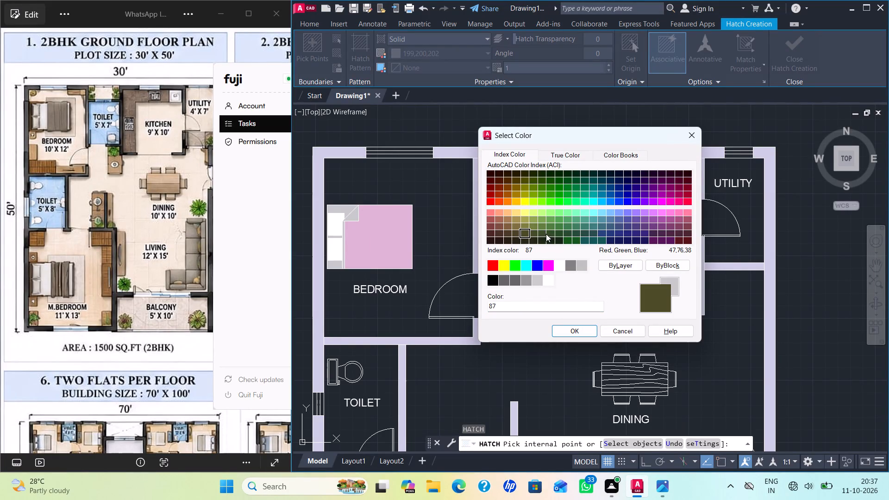
click(541, 234)
click(514, 231)
click(515, 232)
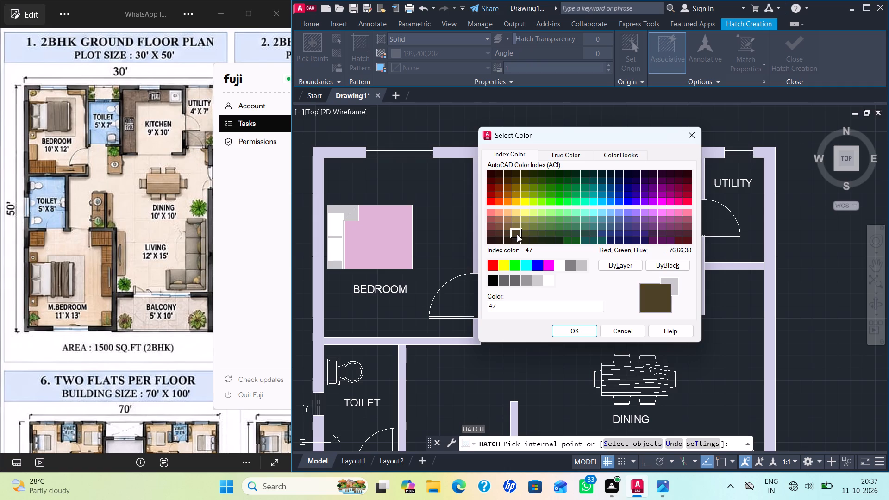
click(581, 330)
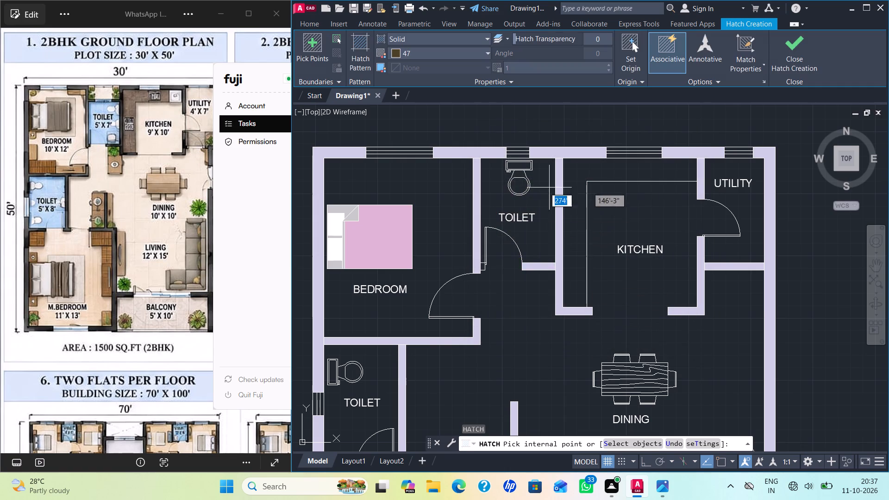
click(578, 206)
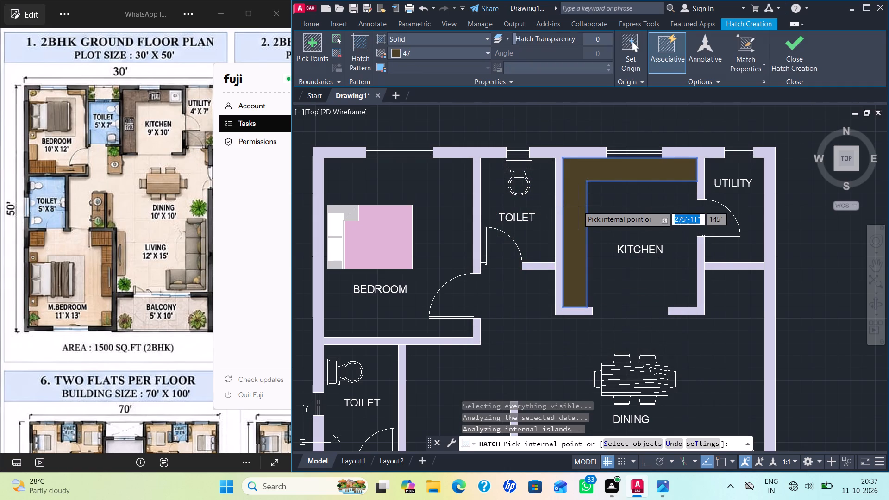
key(Return)
Hatch the bowl and cistern of the WC in the toilet beside the kitchen with solid white 255,255,255.
scroll(655, 235, down, 1)
middle_drag(655, 235, 626, 202)
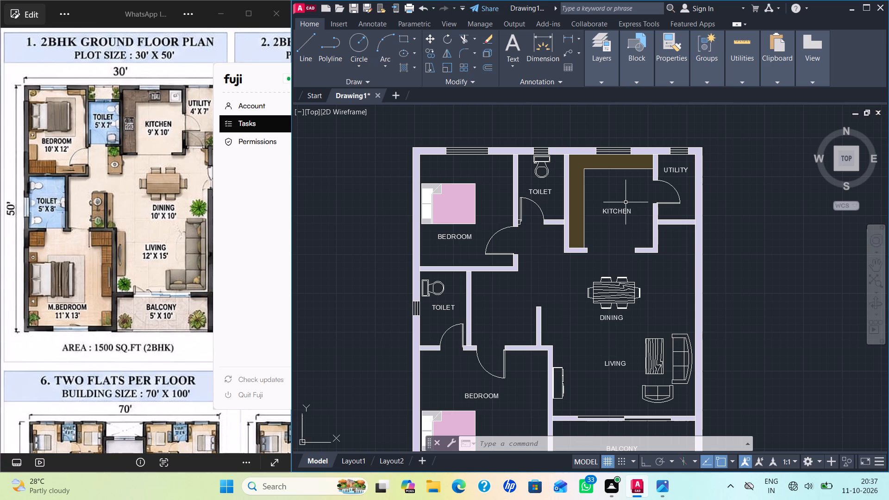
scroll(626, 202, down, 1)
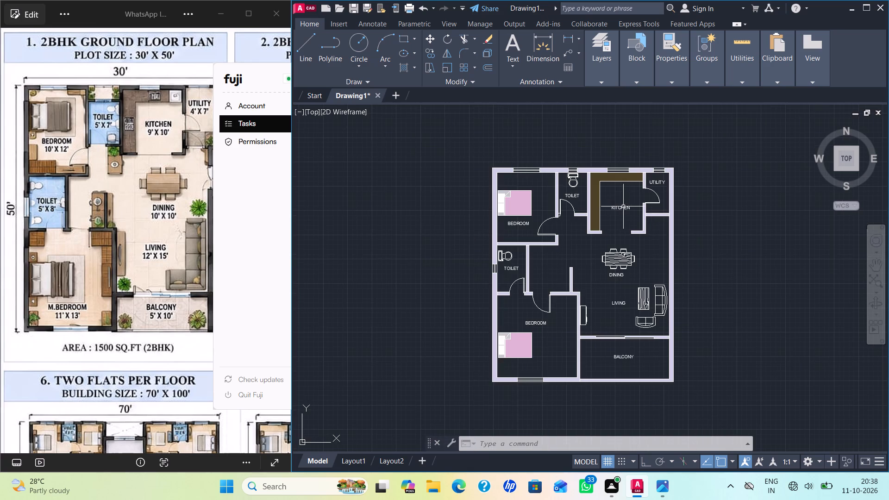
scroll(616, 214, up, 1)
scroll(549, 172, up, 2)
middle_drag(546, 179, 531, 249)
key(h)
key(Return)
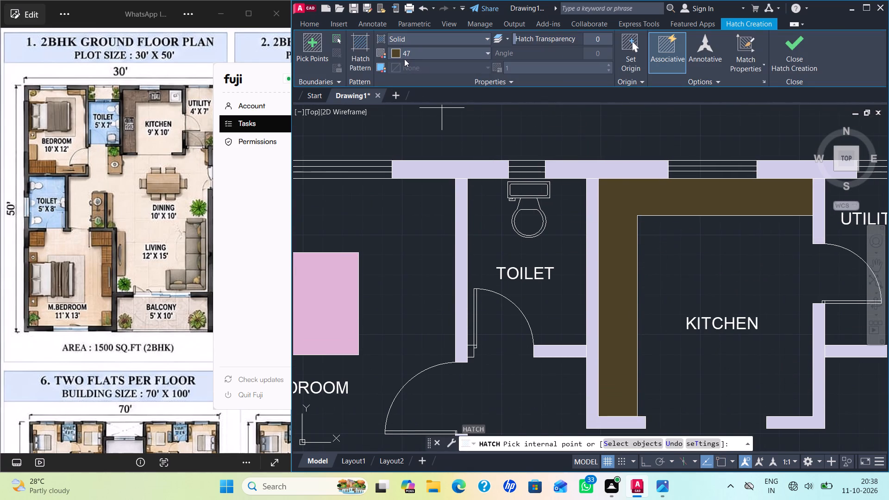
click(396, 50)
click(397, 148)
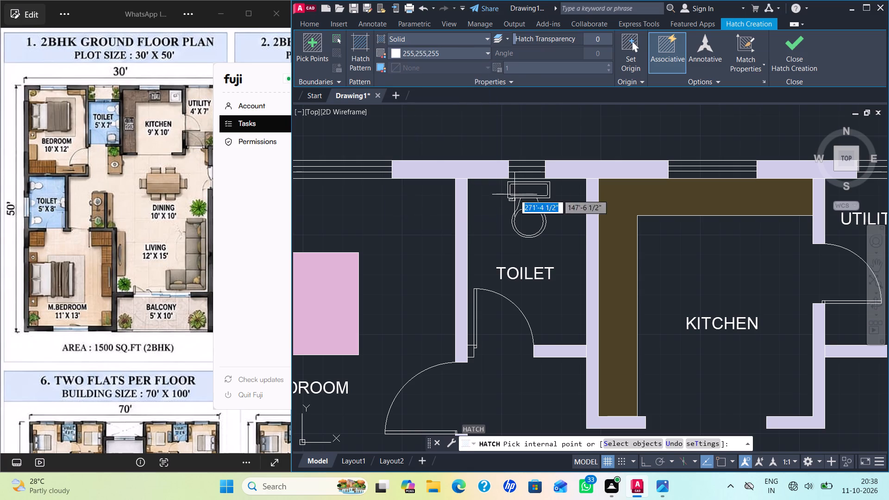
click(527, 221)
click(526, 192)
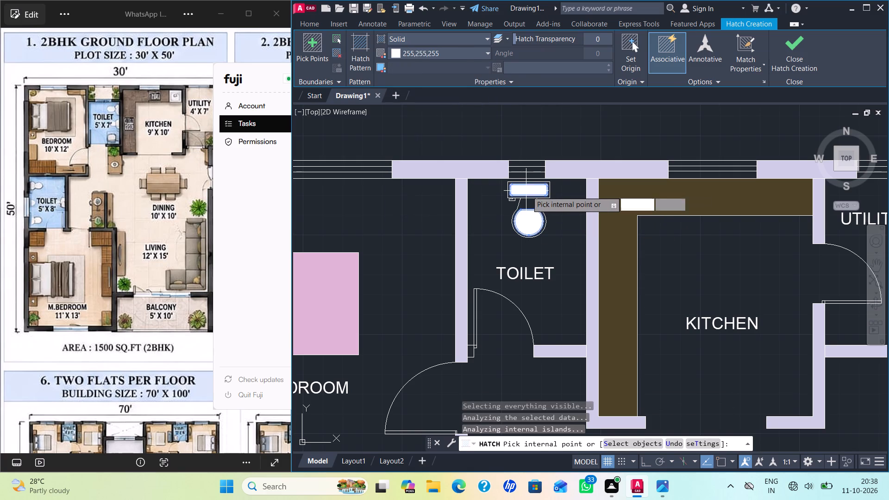
key(Return)
Hatch the cistern and bowl of the WC in the toilet between the two bedrooms with solid white 255,255,255.
scroll(572, 241, down, 2)
middle_drag(533, 387, 534, 329)
key(space)
scroll(440, 292, up, 4)
click(440, 294)
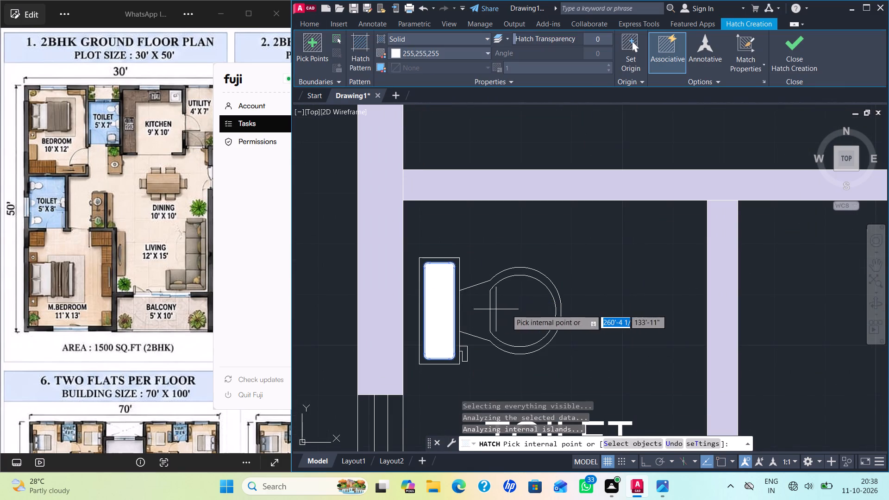
click(513, 309)
key(Return)
Hatch both toilets and the balcony floor with the ANGLE pattern in white 255,255,255, scale 2 and transparency 46.
scroll(513, 309, down, 2)
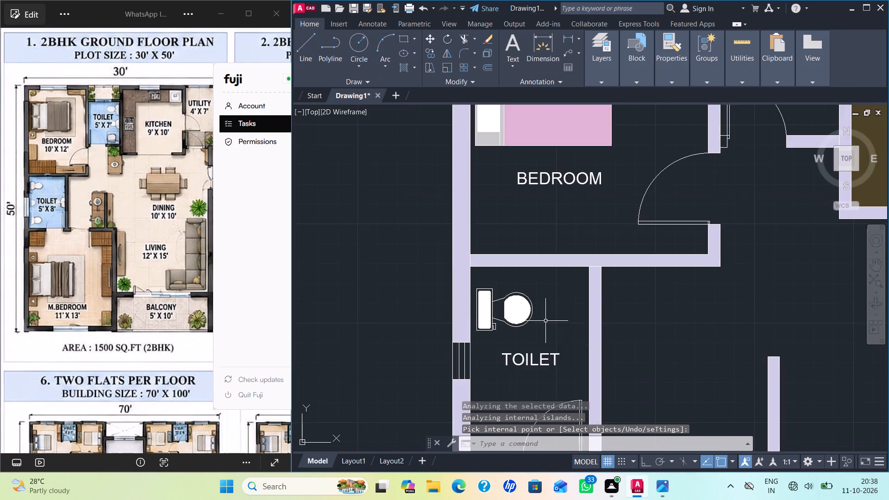
scroll(545, 321, down, 3)
middle_drag(776, 336, 707, 254)
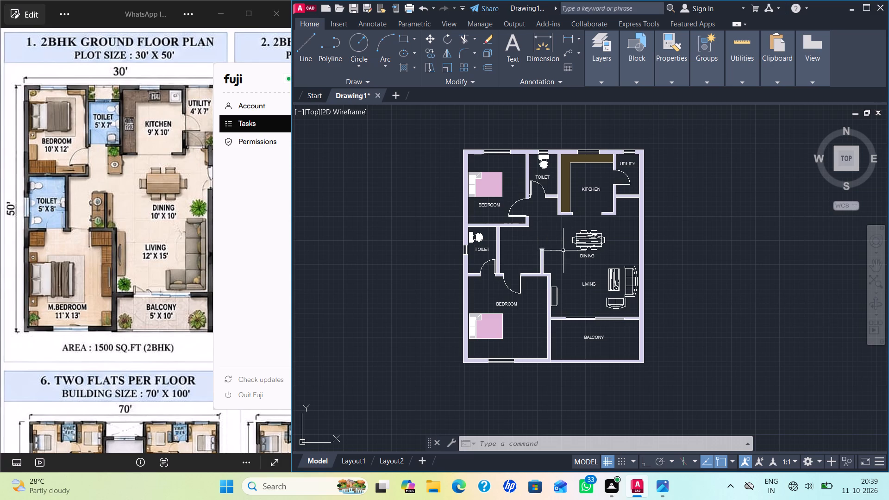
scroll(551, 237, up, 1)
scroll(551, 238, down, 1)
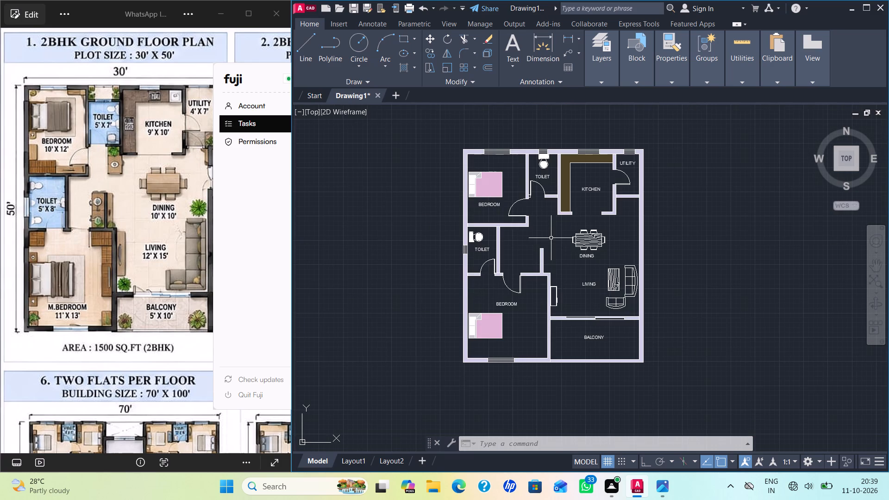
middle_drag(551, 250, 533, 260)
key(h)
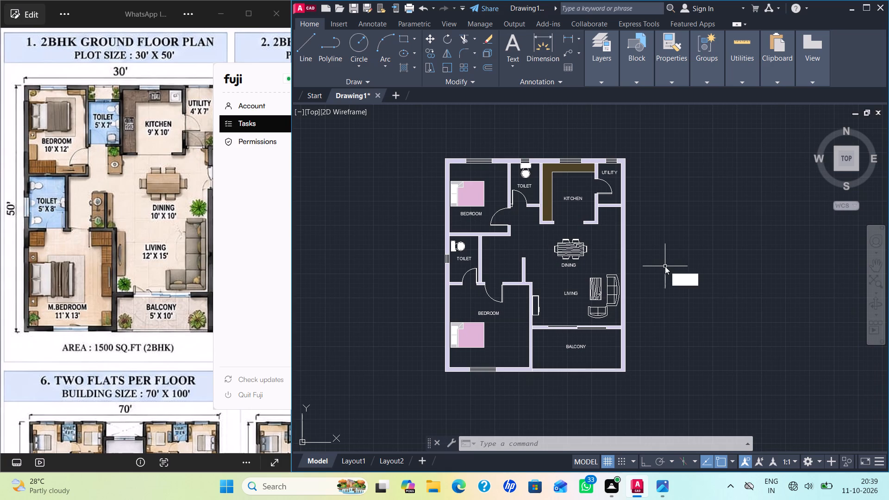
key(Return)
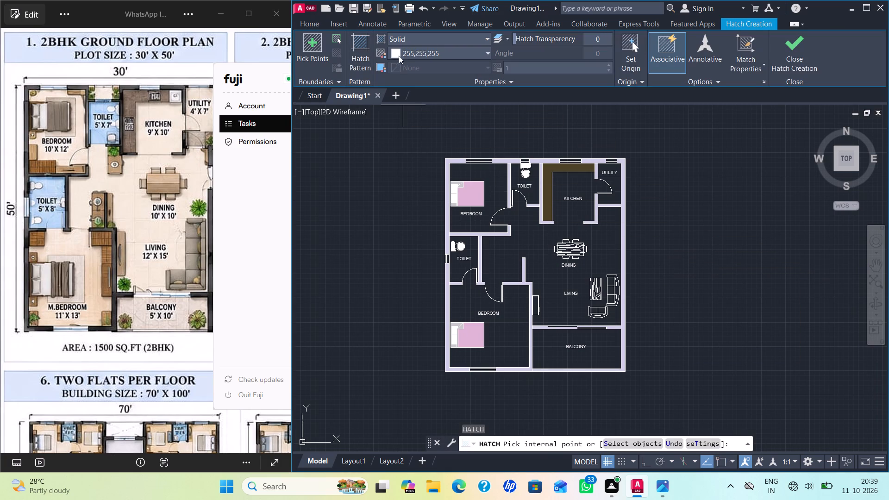
click(366, 66)
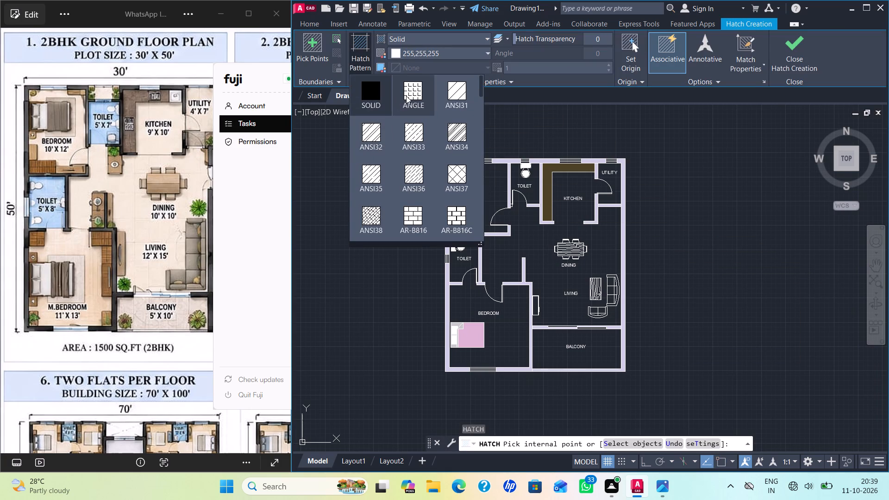
click(406, 96)
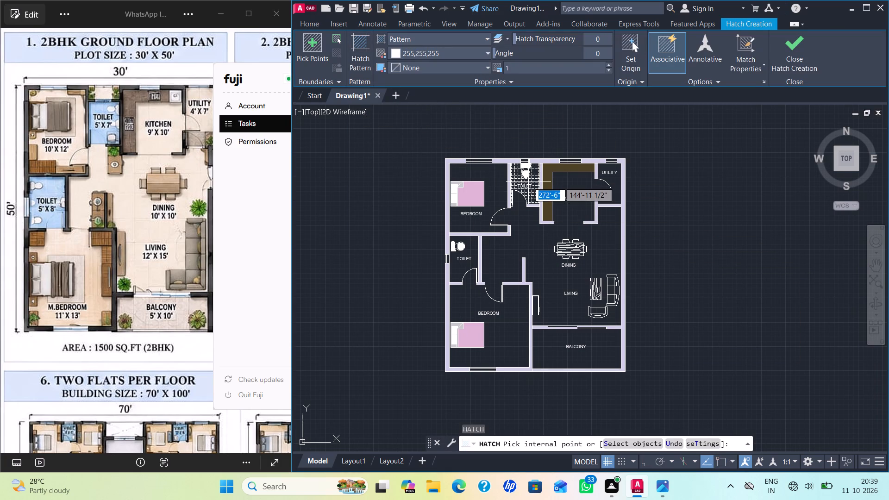
triple_click(607, 63)
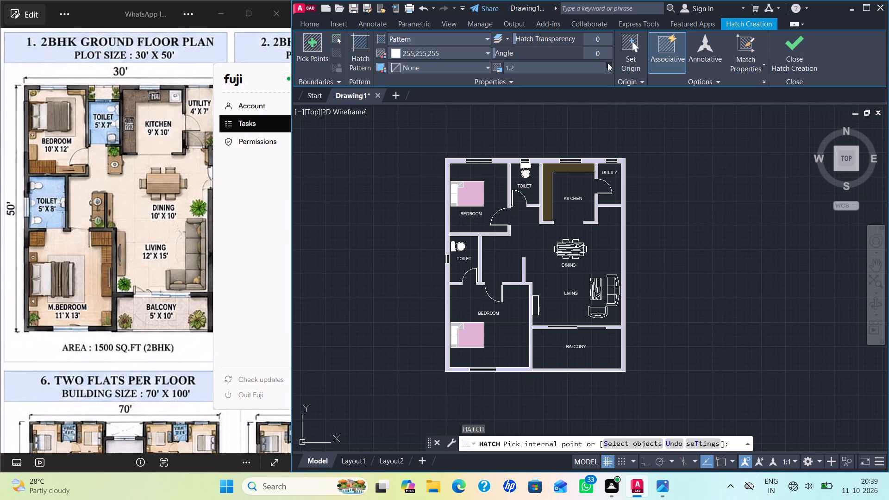
click(607, 63)
triple_click(607, 63)
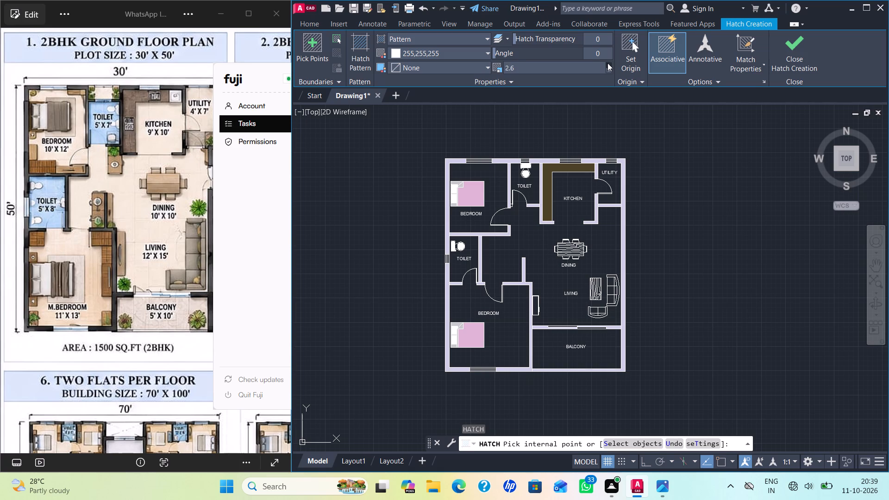
triple_click(607, 63)
click(609, 70)
click(609, 70)
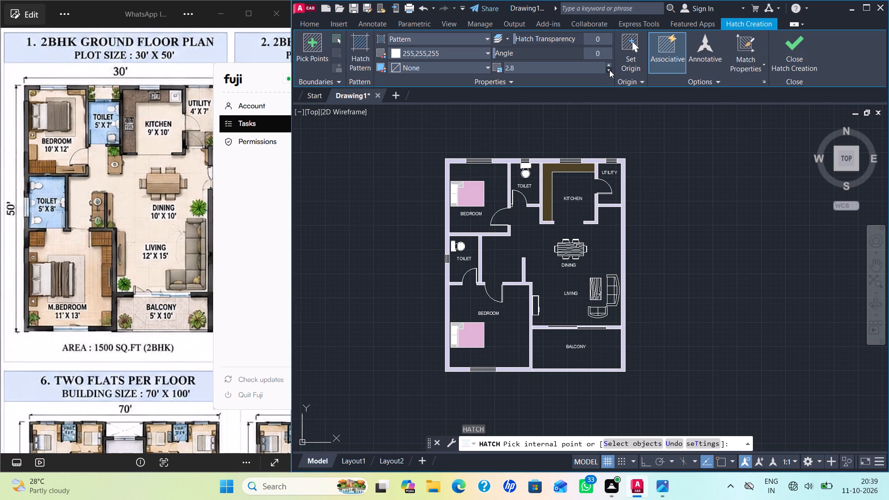
triple_click(609, 70)
click(609, 70)
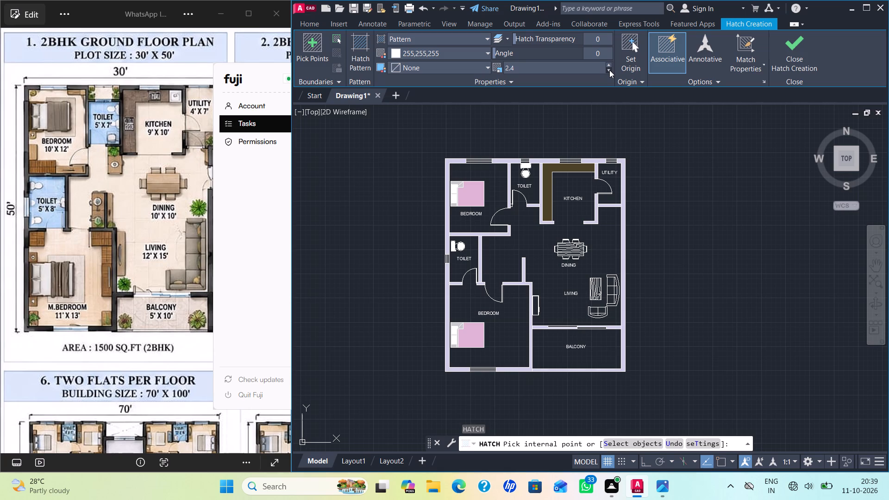
triple_click(609, 70)
double_click(609, 70)
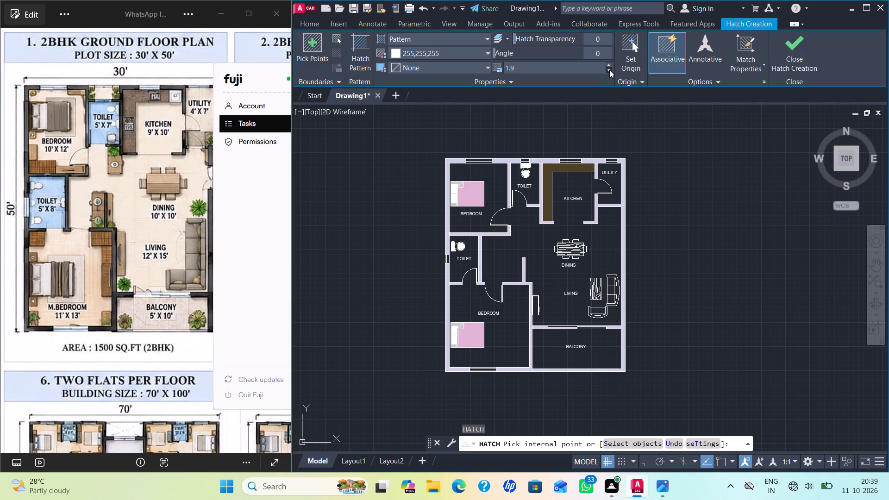
triple_click(609, 70)
double_click(609, 70)
double_click(609, 70)
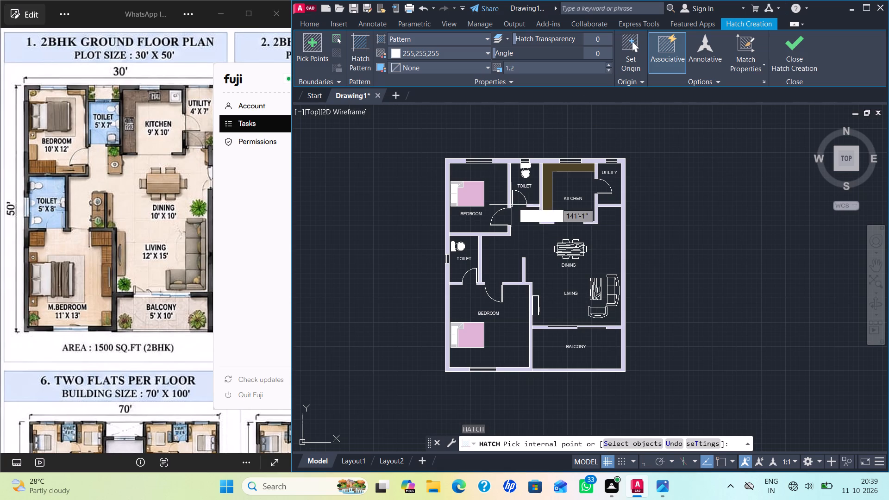
click(608, 63)
click(608, 63)
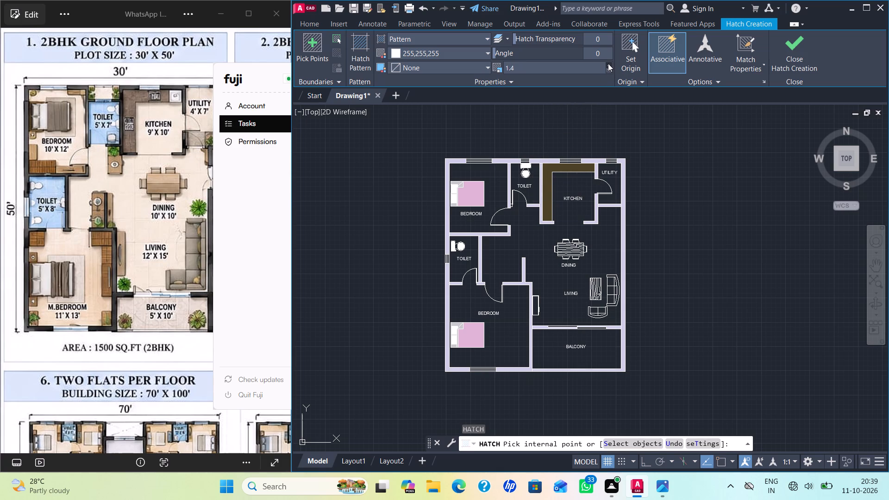
triple_click(608, 63)
triple_click(608, 63)
drag(517, 35, 572, 35)
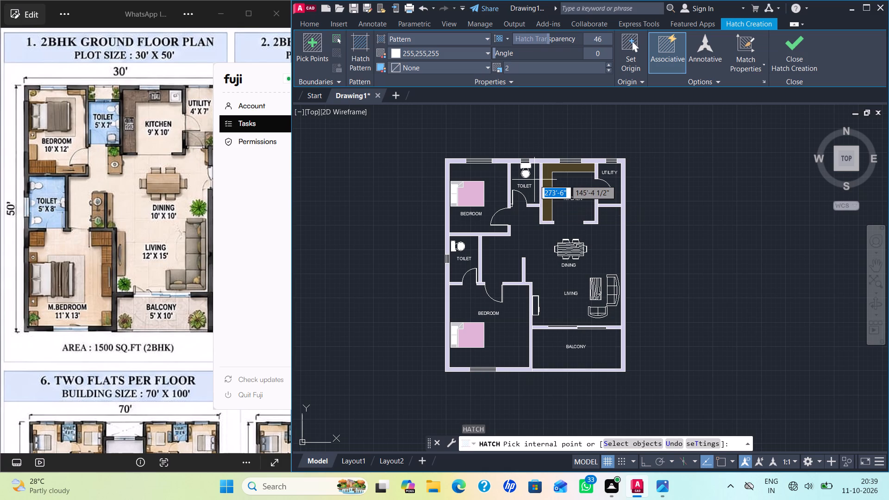
click(534, 179)
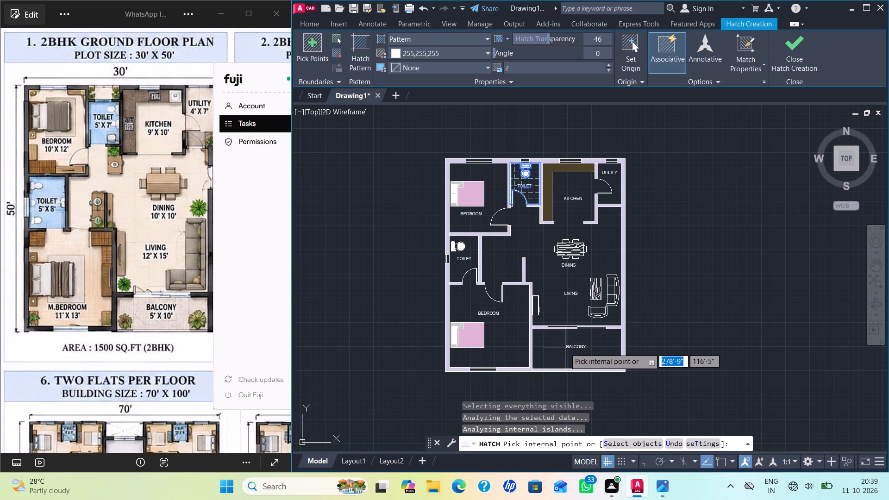
click(555, 346)
click(472, 250)
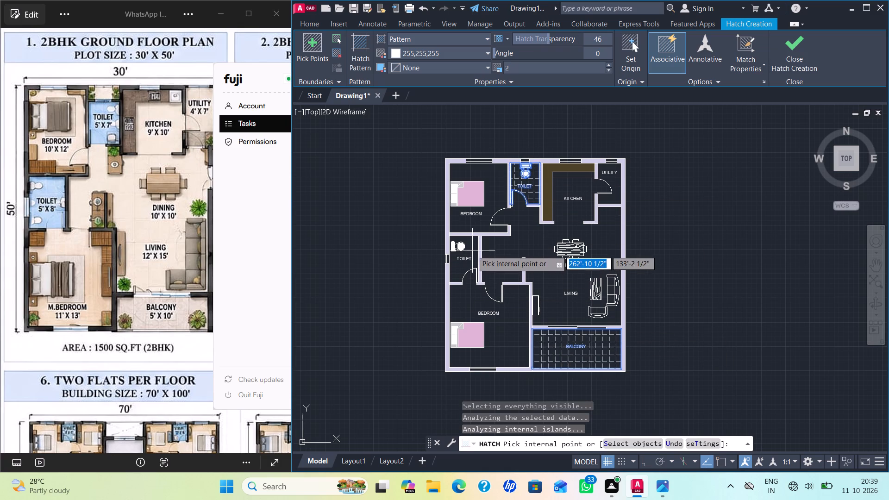
key(Return)
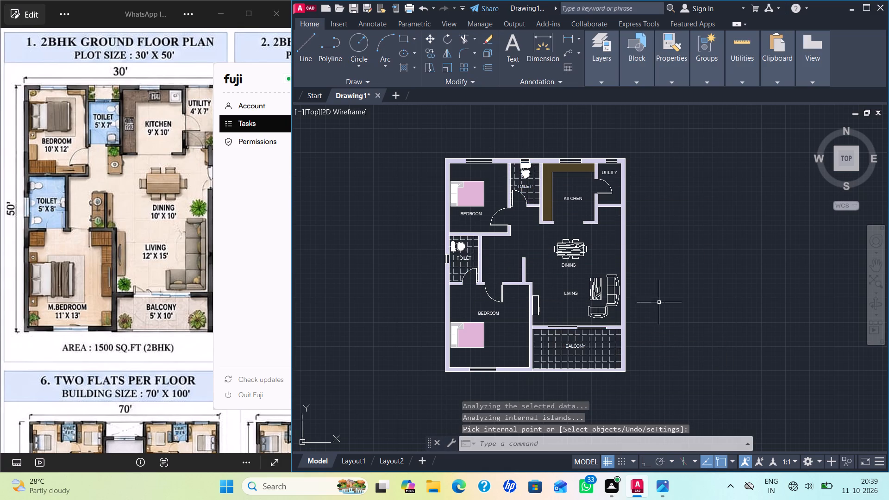
Hatch the utility room floor with the same white ANGLE tile pattern.
middle_drag(681, 291, 634, 279)
key(space)
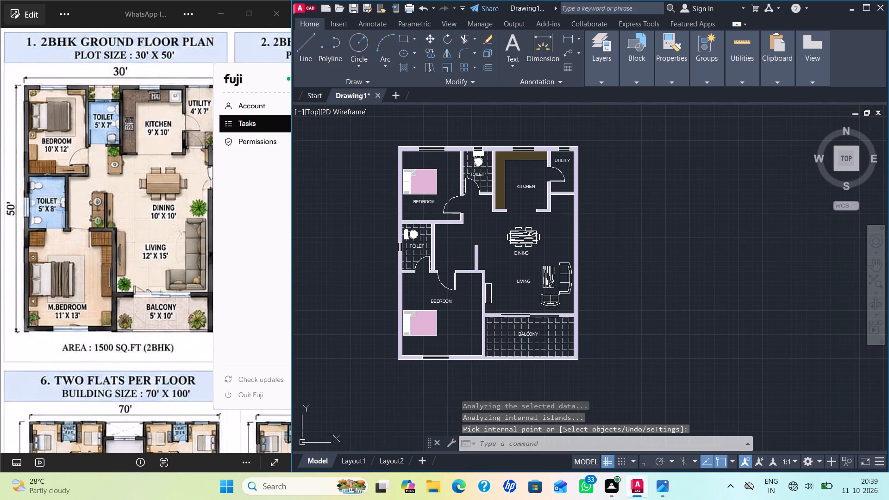
click(568, 172)
key(Return)
Overlay both toilets and the utility room with a solid light blue 173,221,247 hatch at transparency 61.
scroll(641, 209, down, 1)
scroll(641, 210, up, 1)
middle_drag(640, 228, 663, 220)
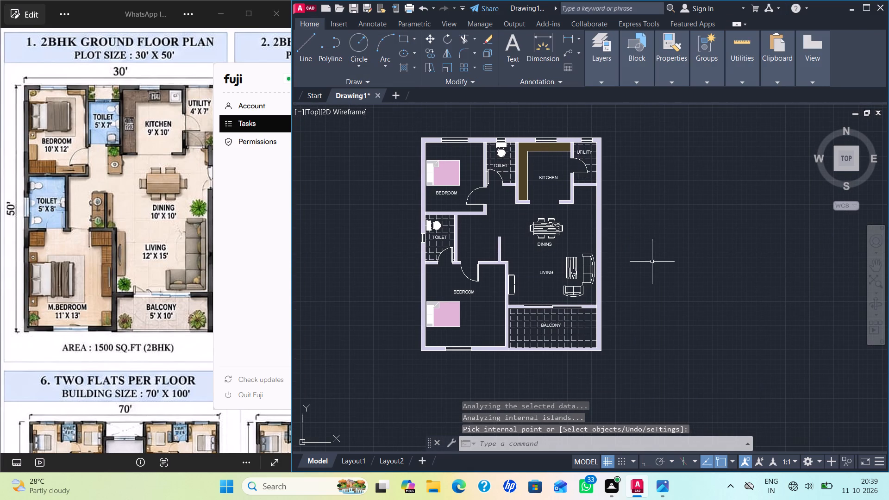
middle_drag(648, 276, 644, 288)
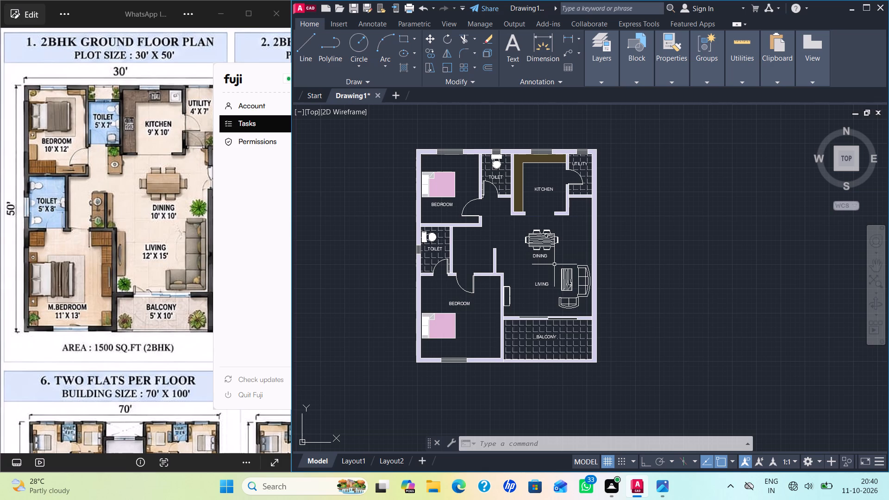
key(h)
key(Return)
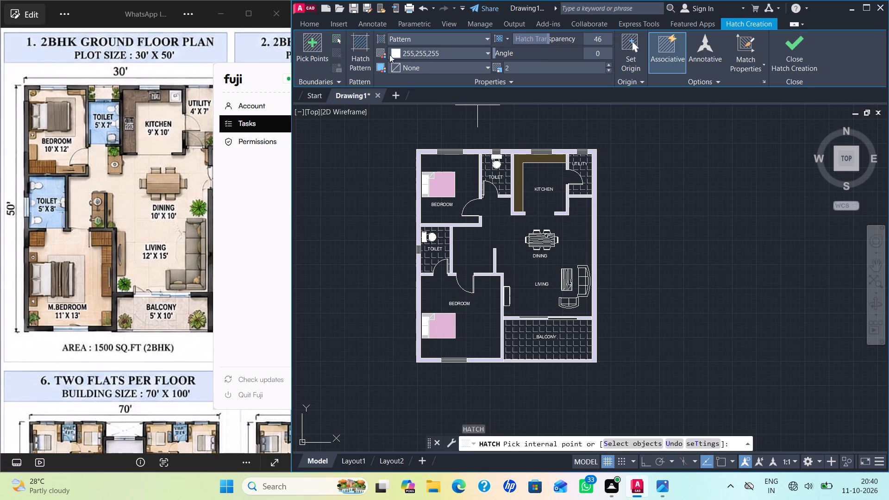
click(399, 49)
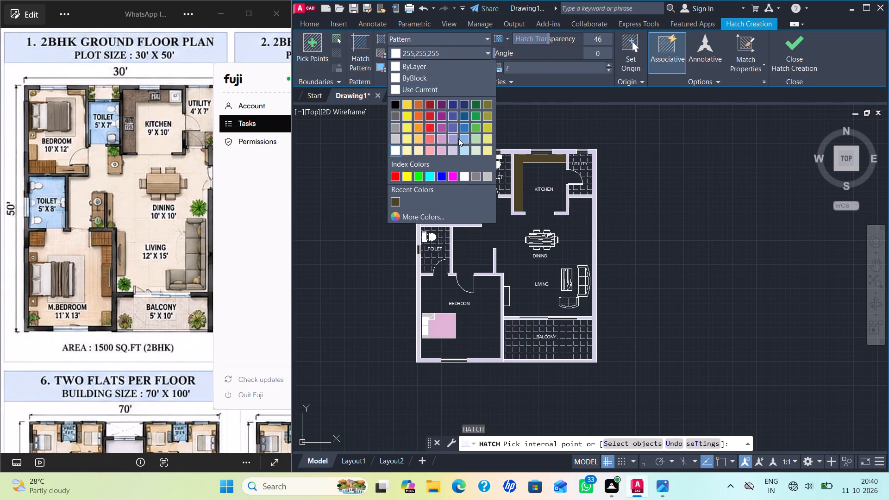
click(463, 150)
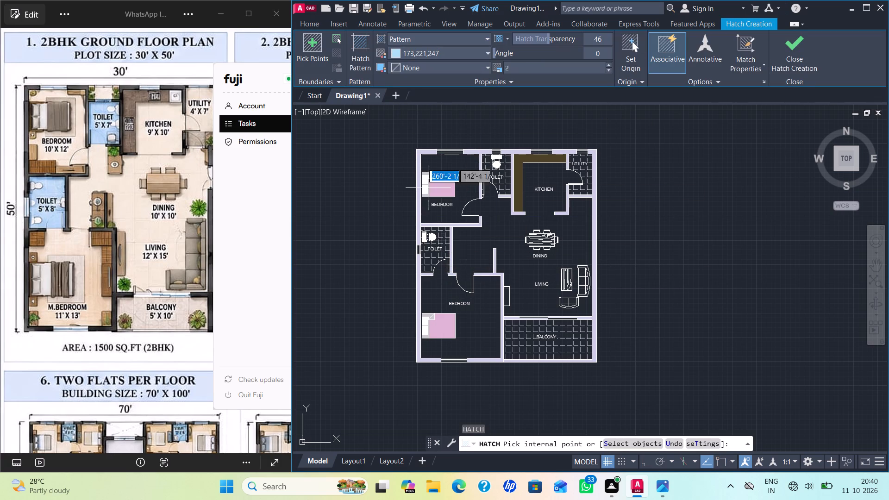
click(357, 31)
click(358, 43)
click(371, 96)
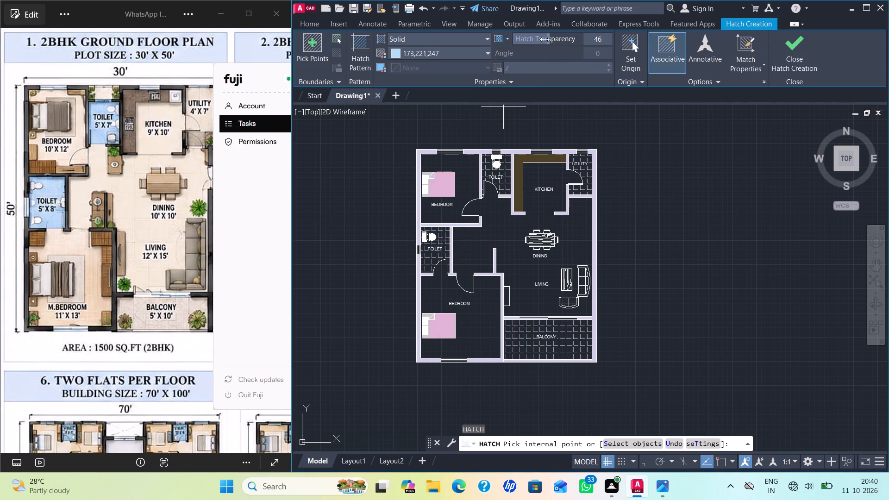
drag(542, 37, 563, 37)
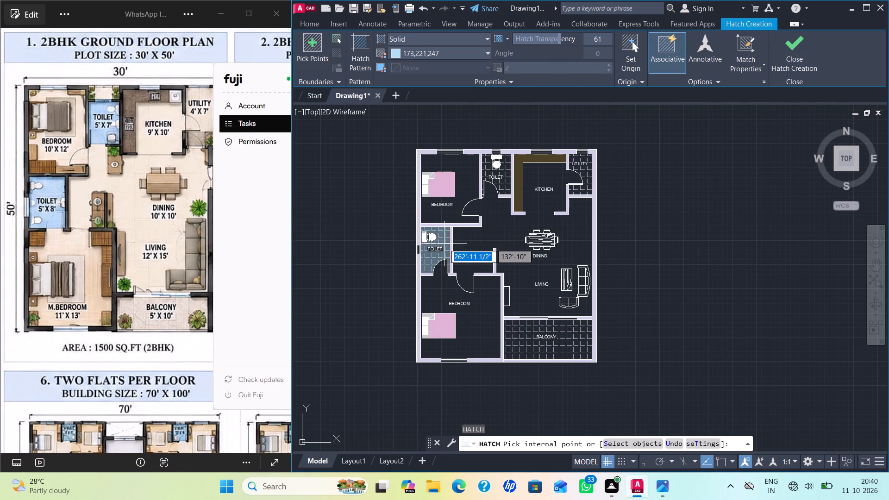
click(444, 244)
click(501, 171)
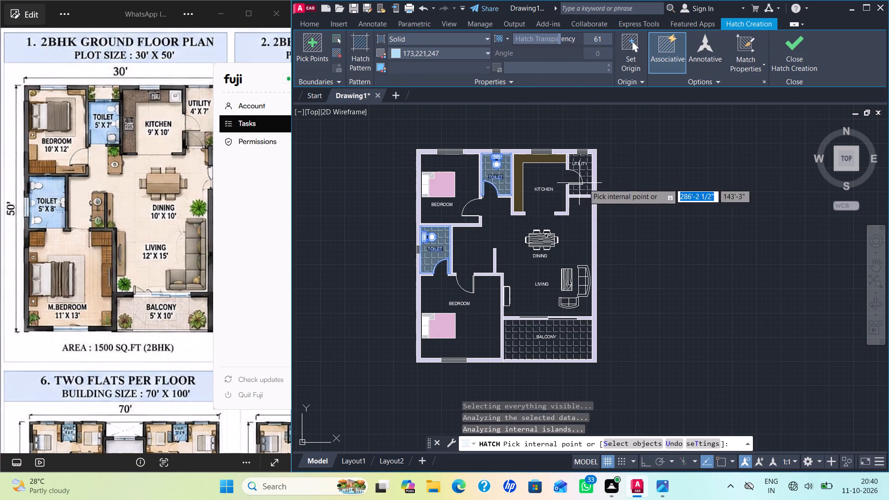
click(583, 167)
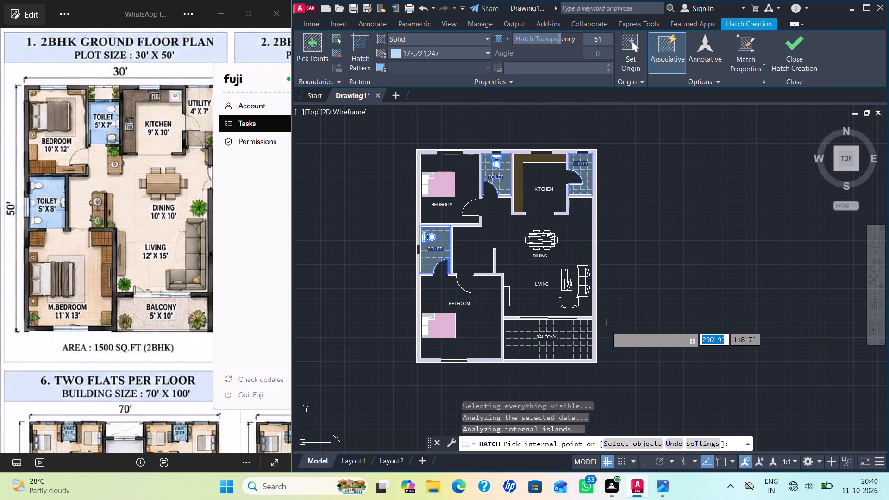
key(Return)
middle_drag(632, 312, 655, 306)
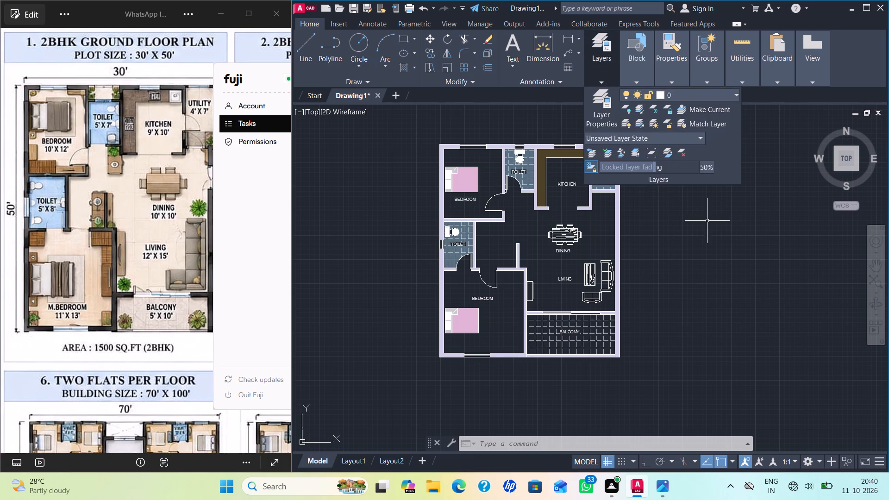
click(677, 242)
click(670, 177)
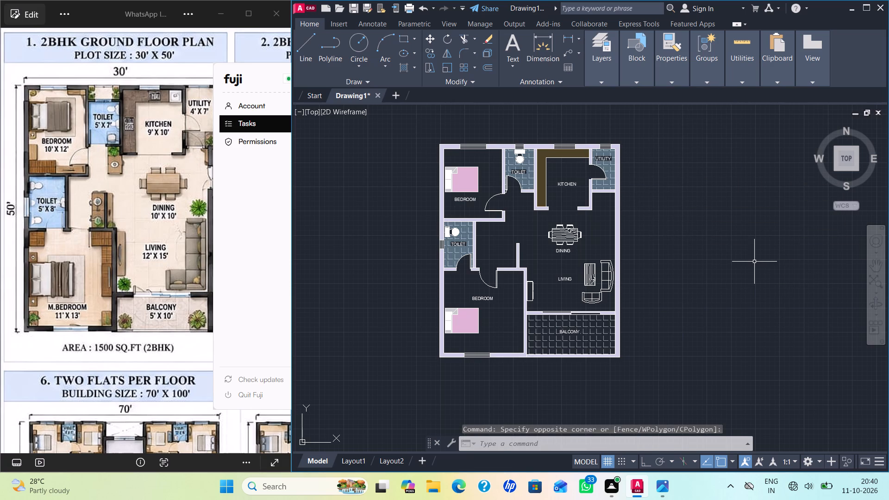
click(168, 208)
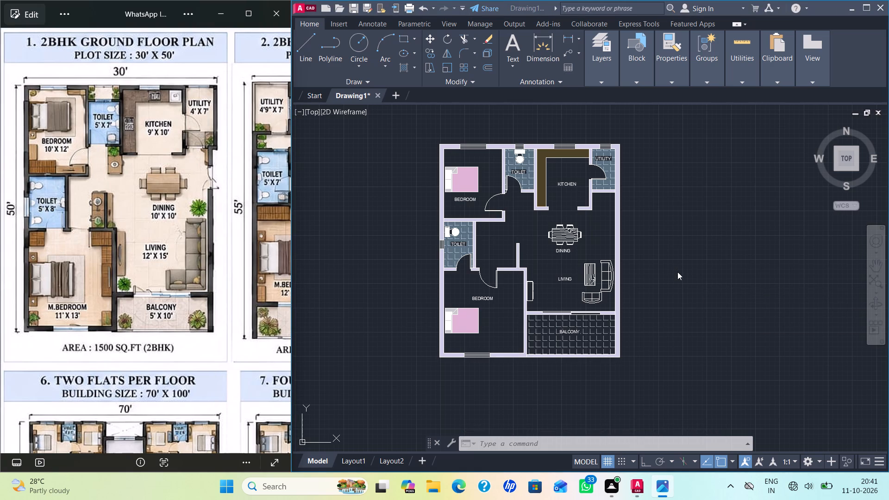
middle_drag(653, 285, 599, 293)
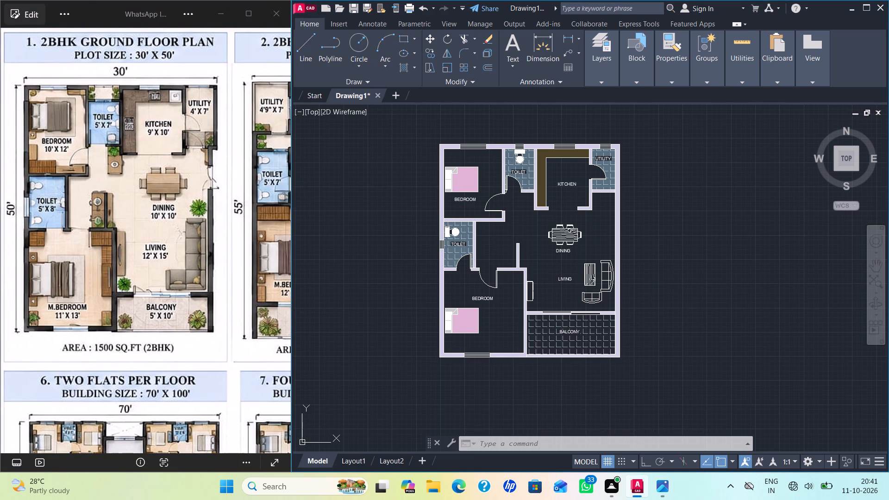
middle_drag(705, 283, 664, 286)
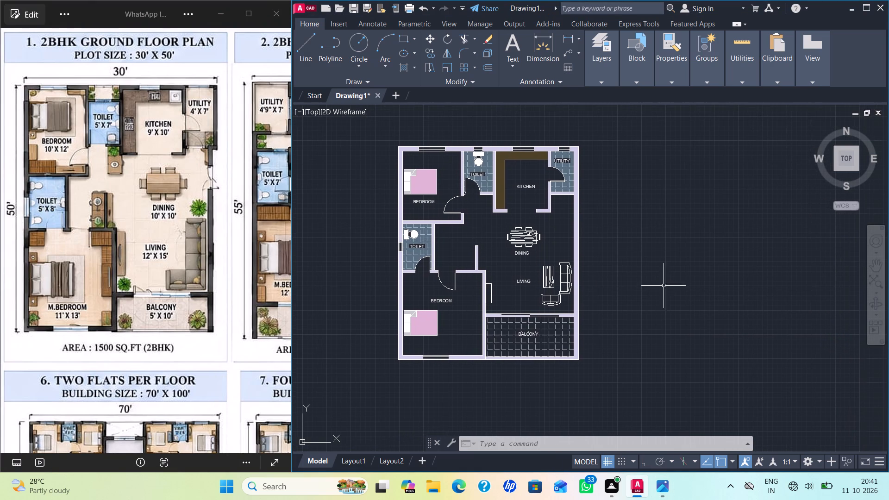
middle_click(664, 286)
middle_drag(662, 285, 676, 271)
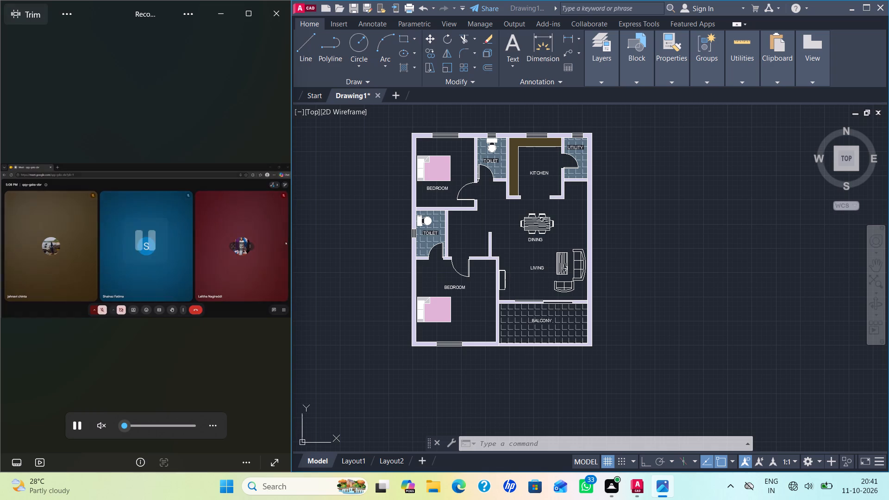
Reopen the reference floor plan image beside the AutoCAD drawing, framed on the 2BHK ground floor plan.
click(225, 16)
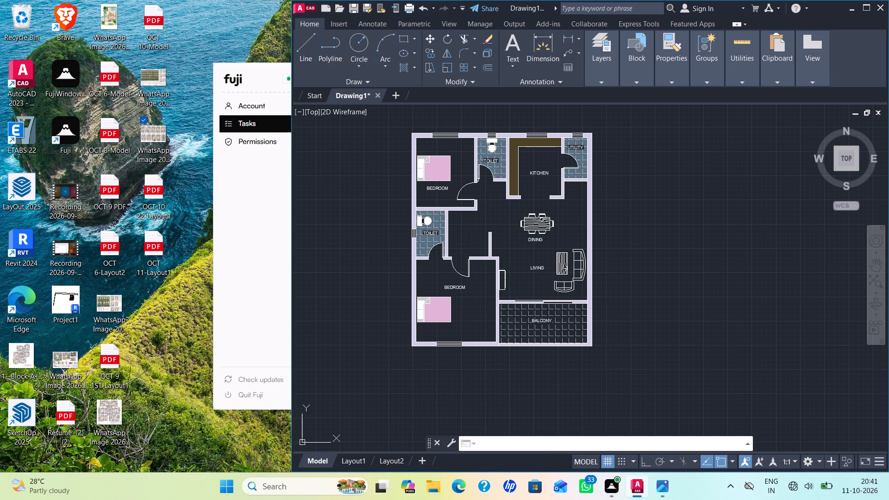
click(148, 136)
drag(148, 136, 142, 142)
click(142, 142)
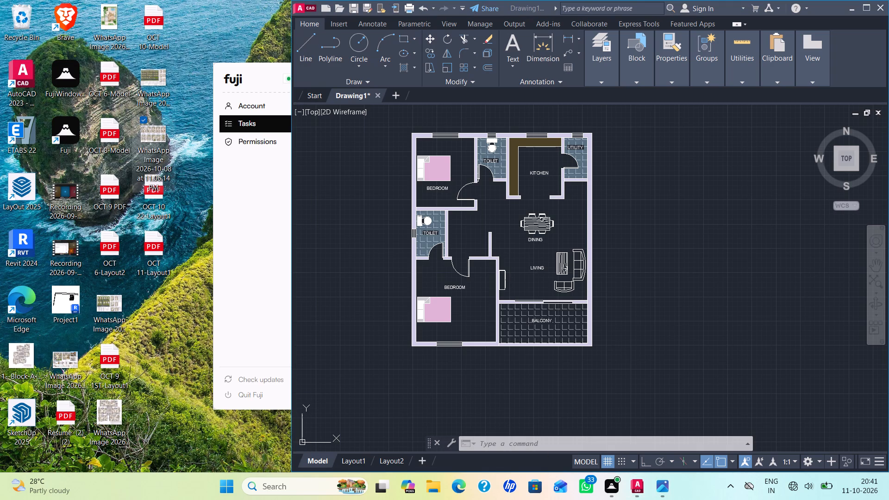
click(638, 35)
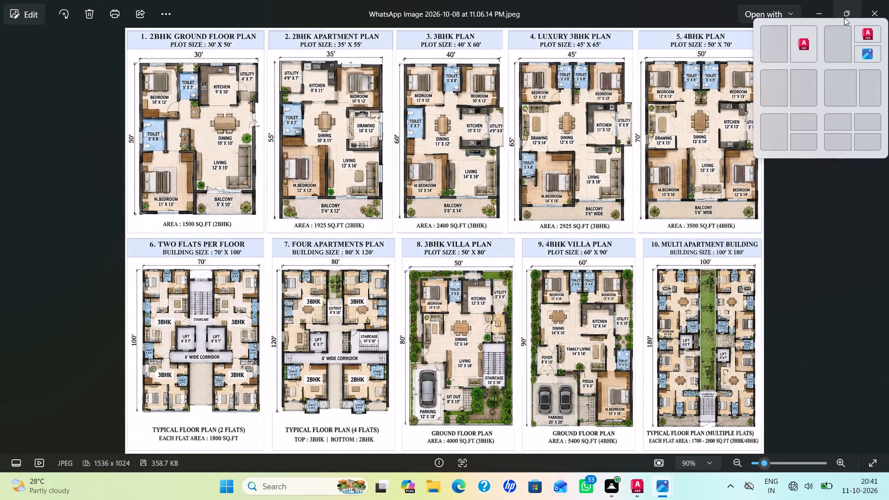
click(790, 36)
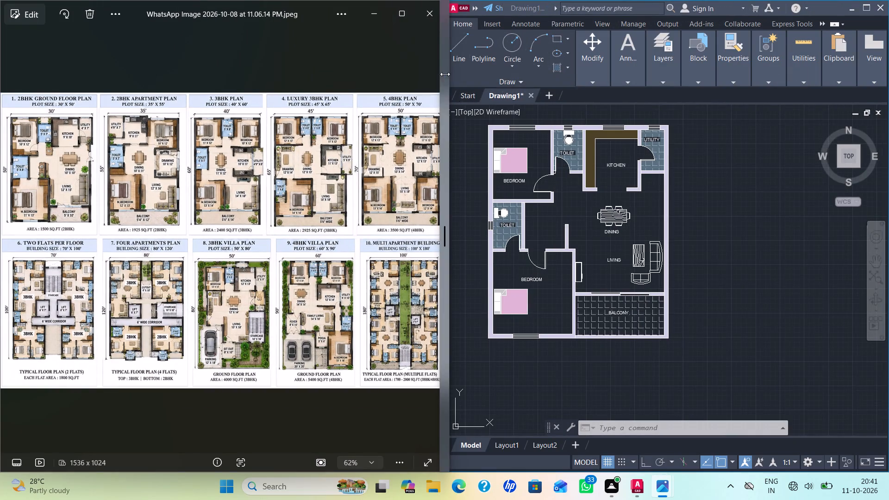
drag(445, 74, 148, 99)
scroll(126, 175, up, 5)
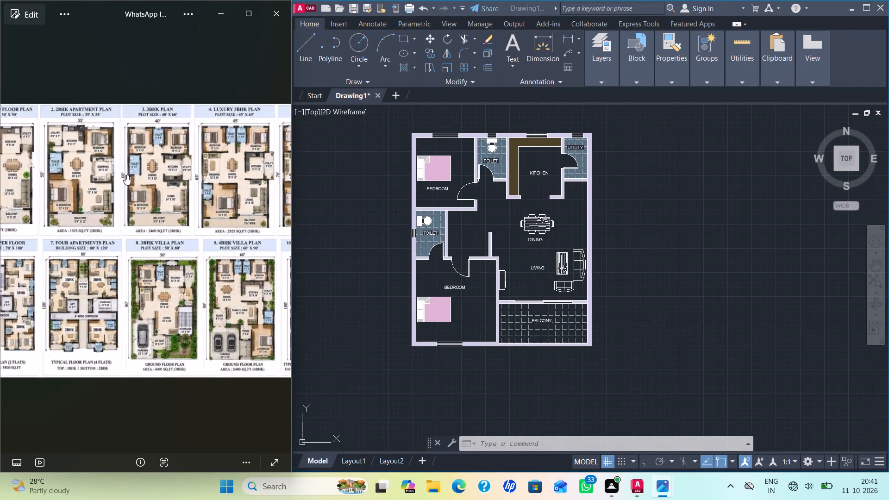
scroll(118, 177, up, 4)
middle_drag(119, 188, 259, 301)
middle_drag(113, 174, 243, 233)
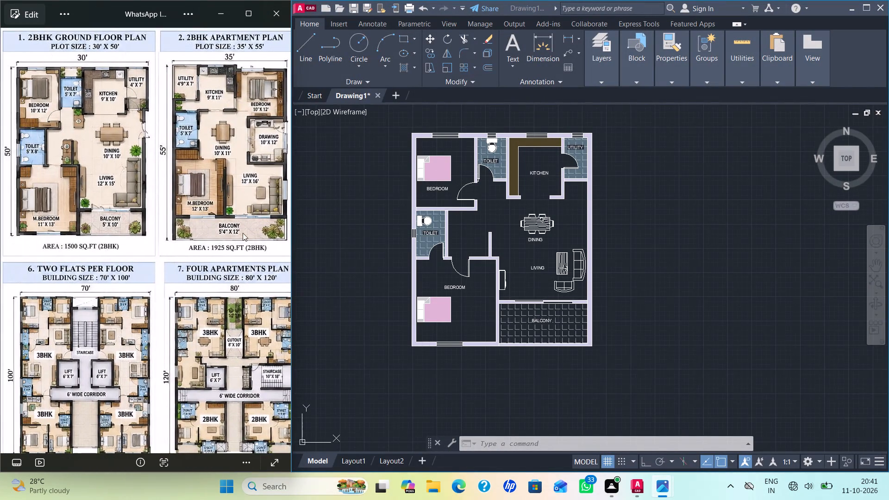
middle_drag(243, 233, 256, 237)
scroll(110, 130, up, 4)
middle_drag(122, 161, 204, 252)
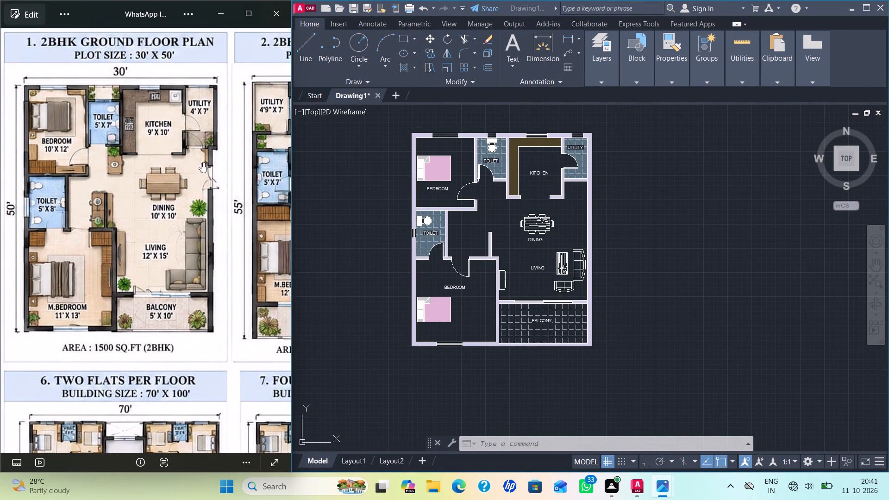
Hatch the three-seat sofa in the living room, frame and cushions, with solid colour 54 at transparency 34.
scroll(566, 244, up, 2)
middle_drag(690, 301, 639, 235)
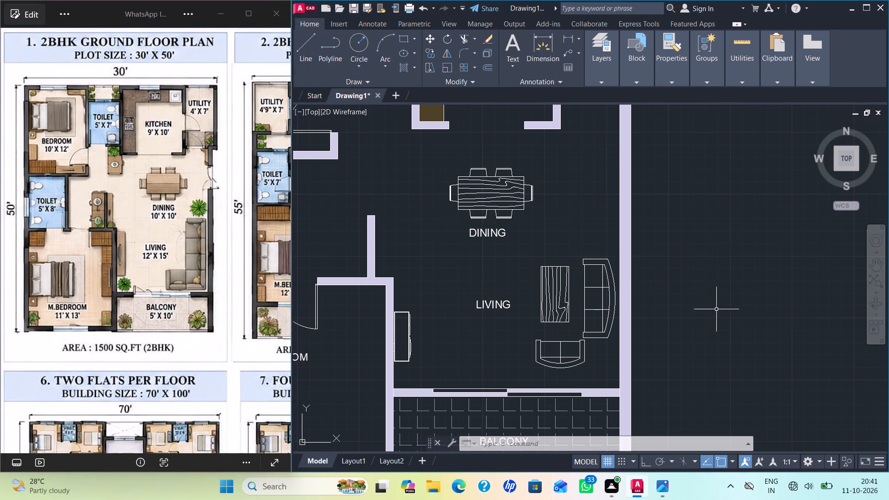
middle_drag(719, 311, 645, 238)
scroll(528, 234, up, 1)
key(h)
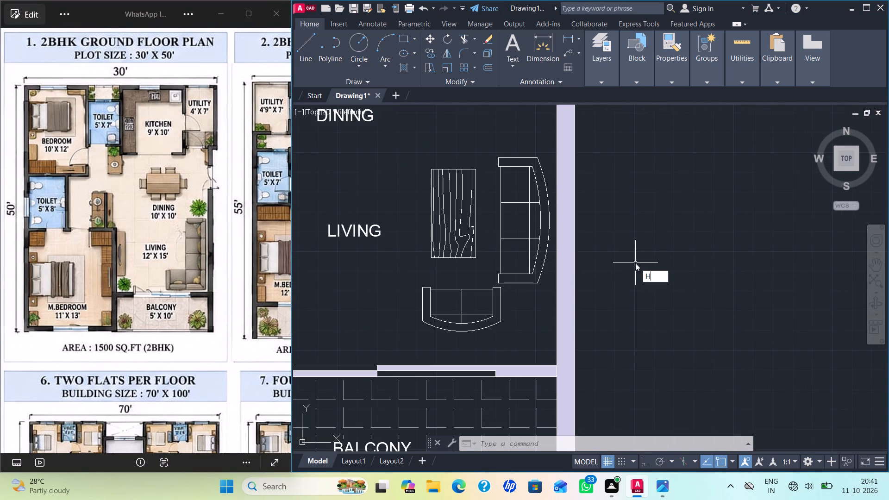
key(Return)
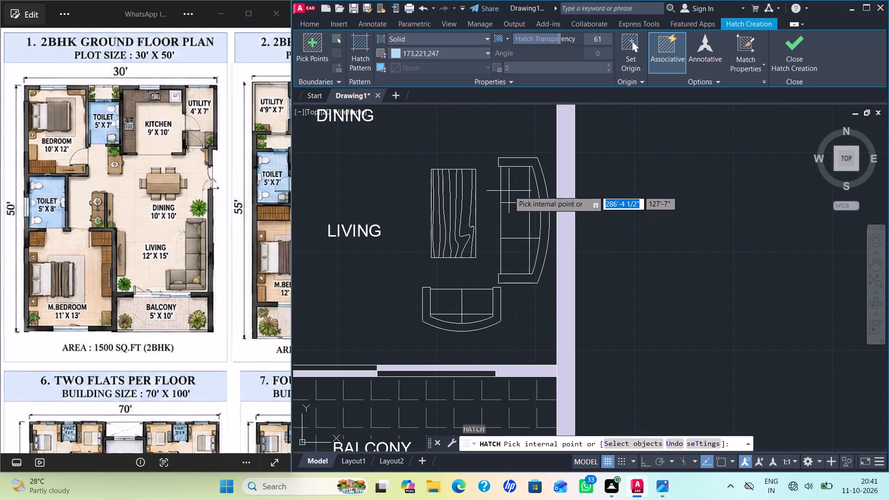
click(394, 50)
click(406, 218)
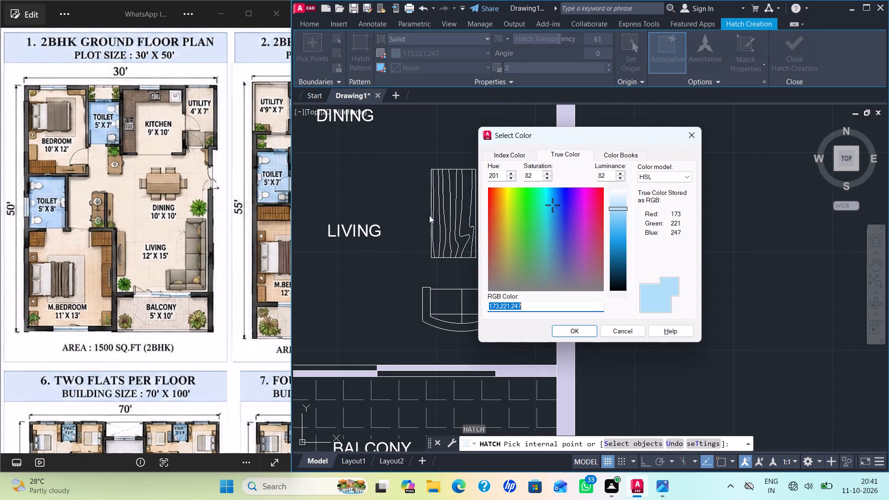
click(502, 154)
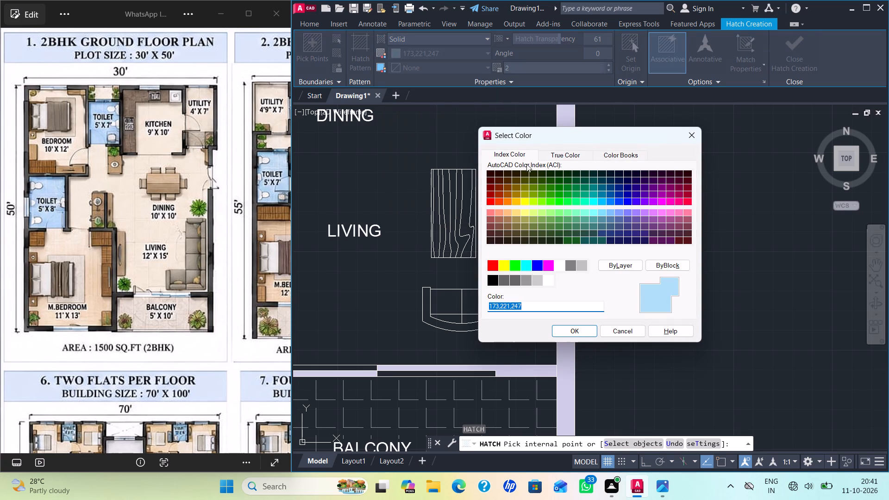
click(525, 188)
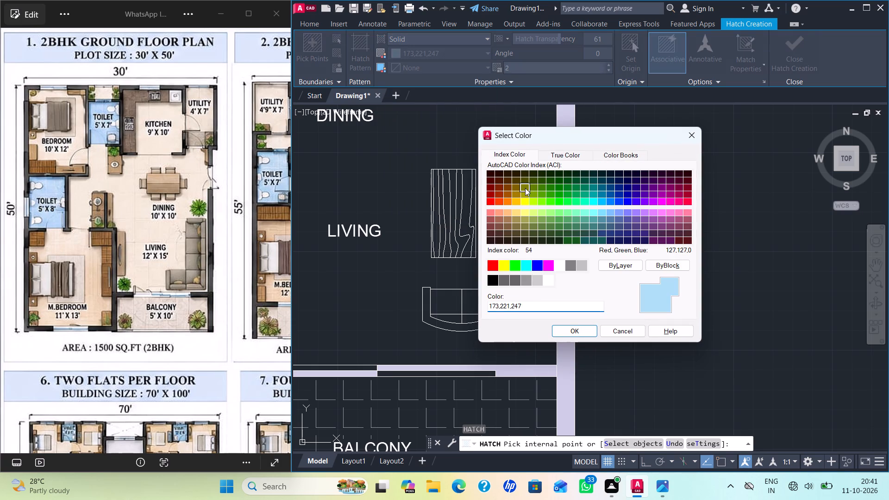
click(577, 331)
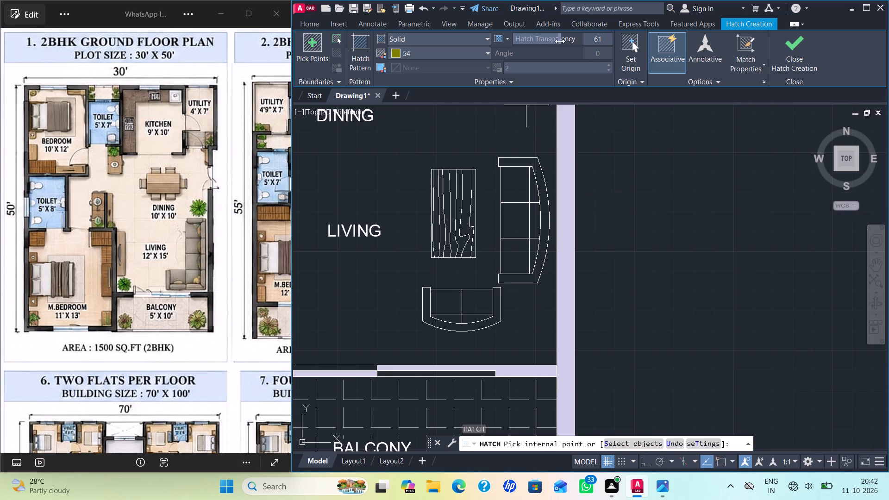
drag(560, 41, 528, 45)
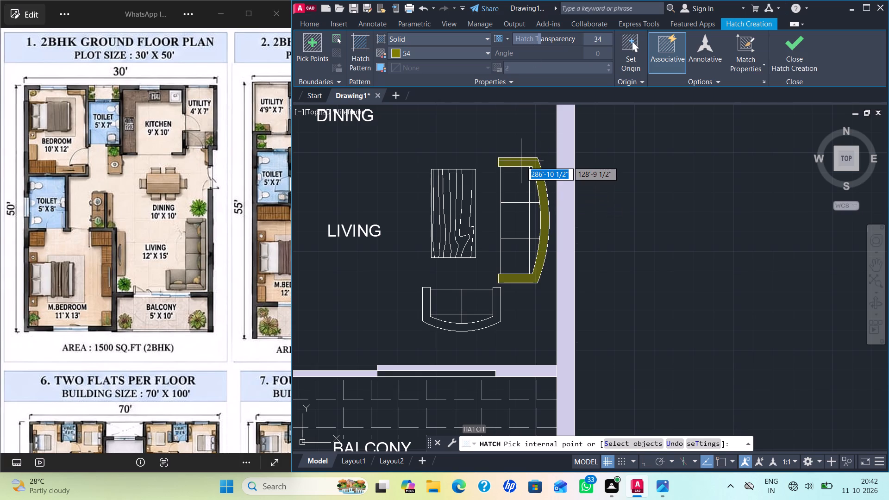
click(521, 161)
click(519, 175)
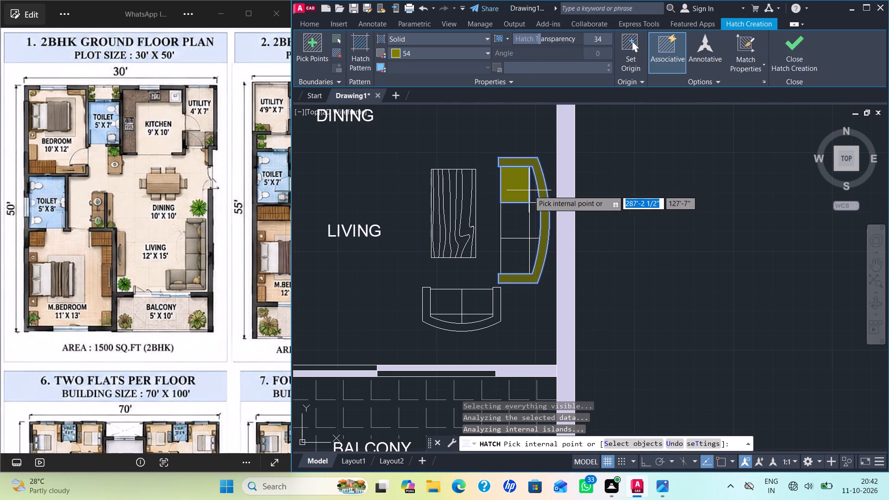
click(533, 190)
click(519, 226)
click(535, 221)
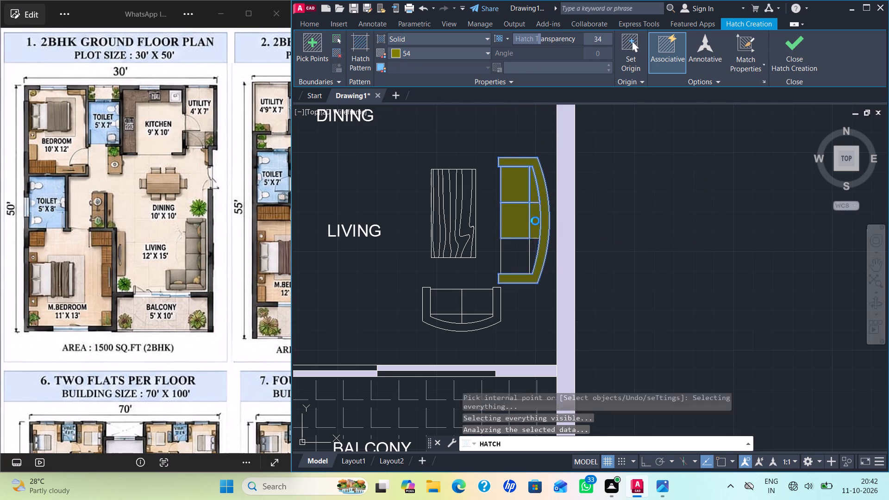
click(516, 249)
click(533, 245)
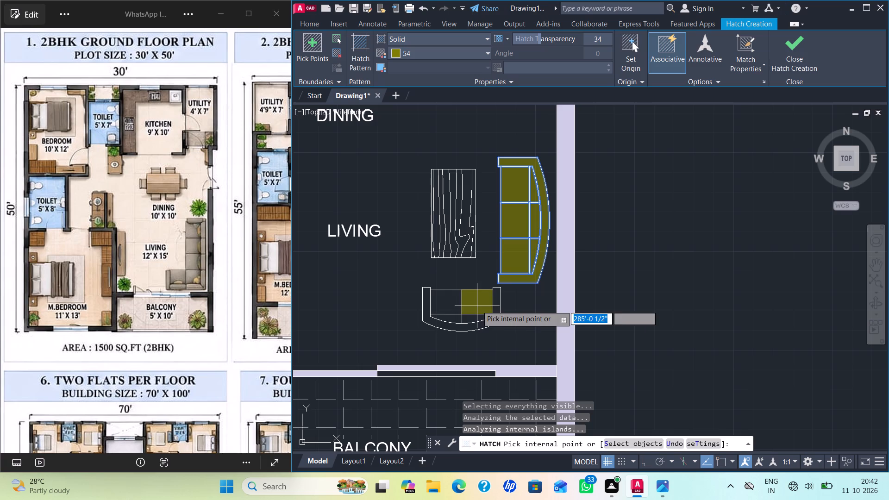
Hatch the two-seat sofa's cushions, arms and back with the same solid colour 54.
click(476, 304)
click(453, 306)
click(424, 306)
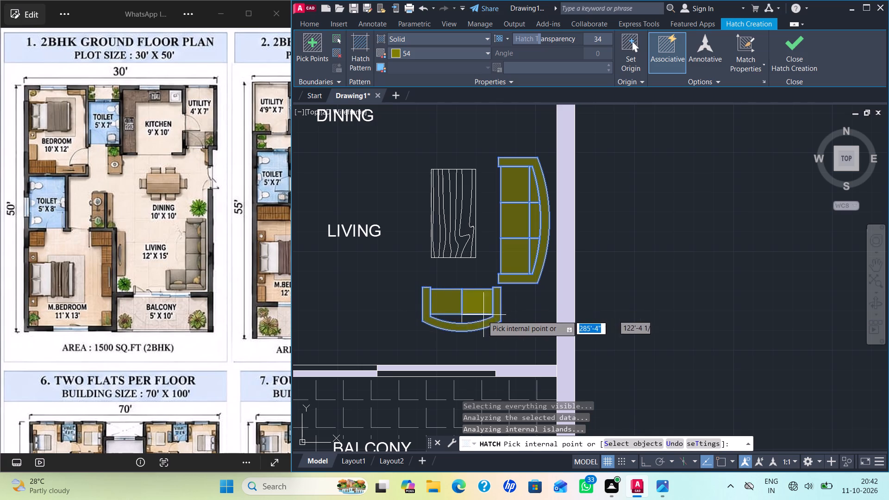
click(473, 319)
click(451, 319)
key(Return)
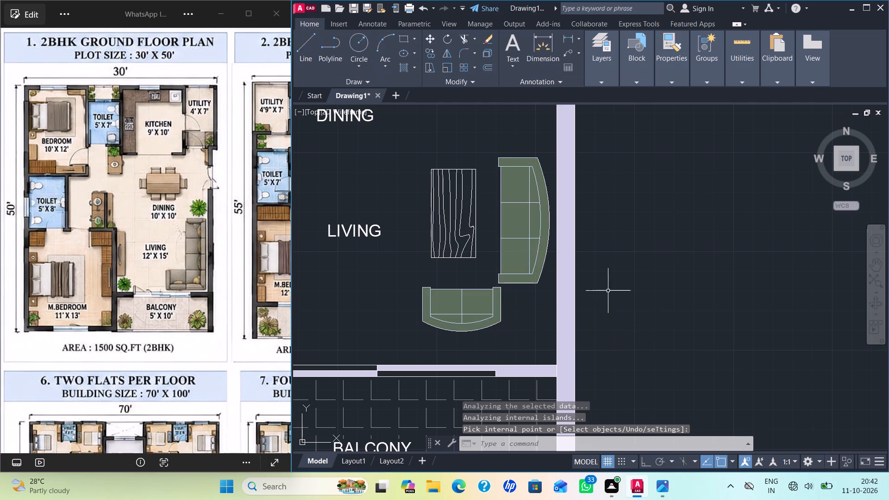
Hatch all the wood-grain strips of the living room coffee table with solid dark brown, colour 36.
key(h)
key(Return)
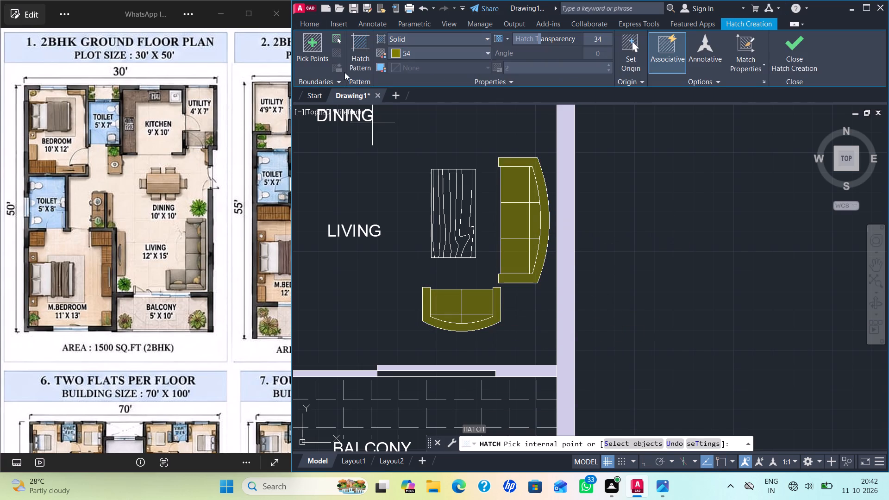
click(397, 52)
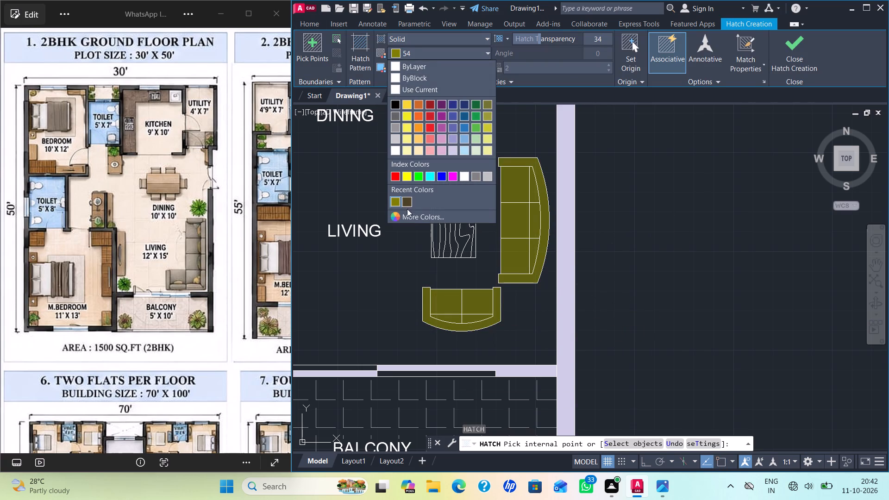
click(410, 216)
click(501, 152)
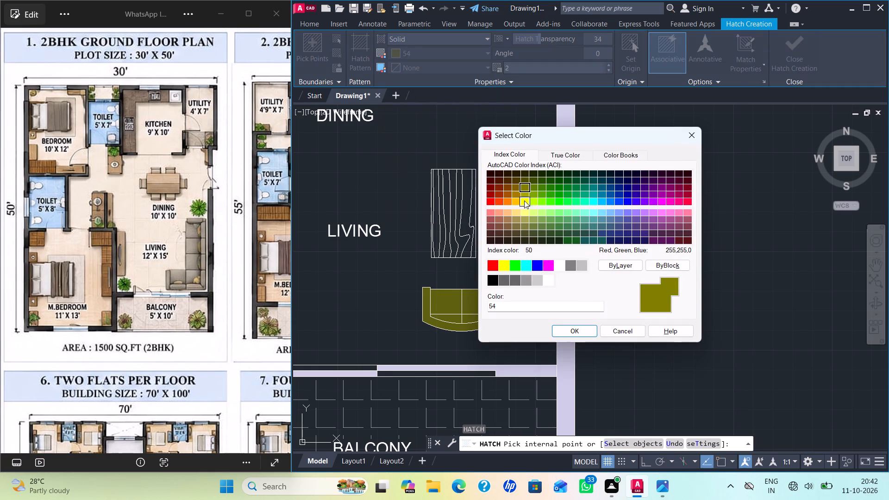
click(506, 196)
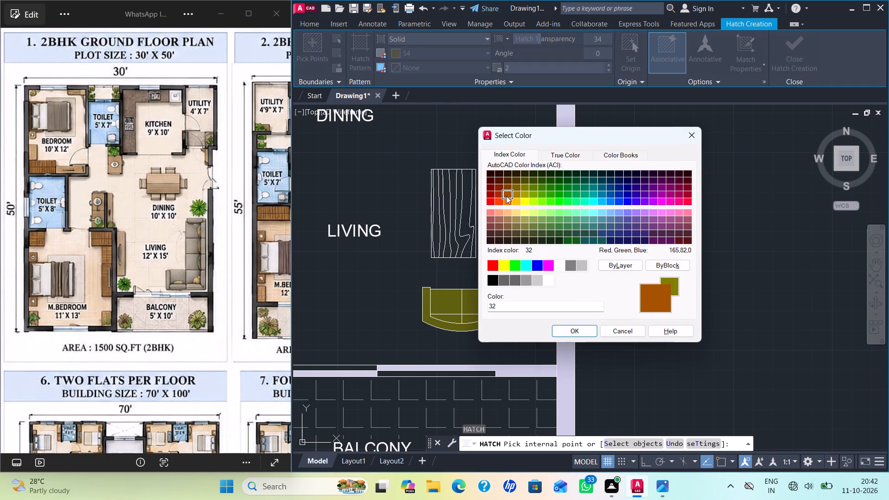
click(498, 194)
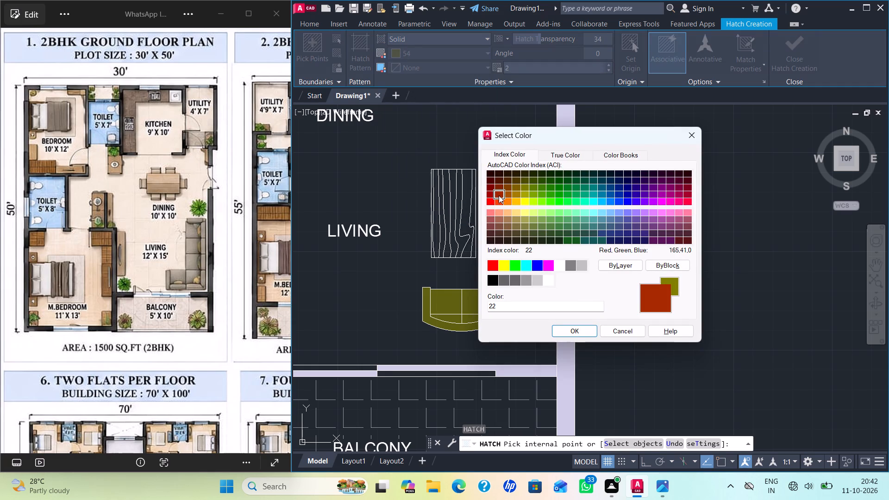
click(498, 186)
click(505, 181)
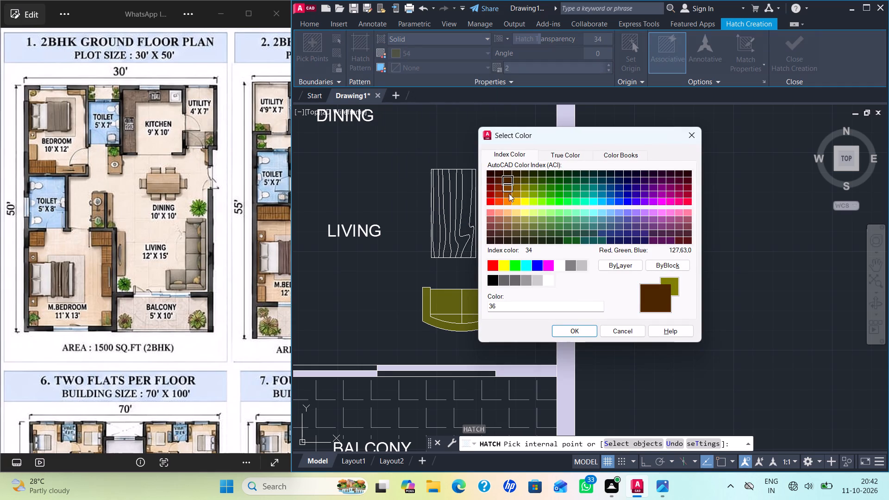
click(574, 328)
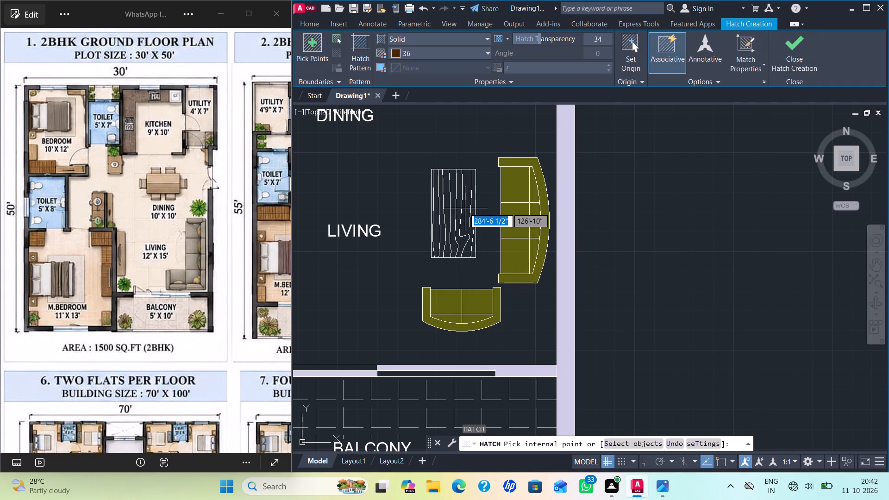
click(463, 206)
click(474, 206)
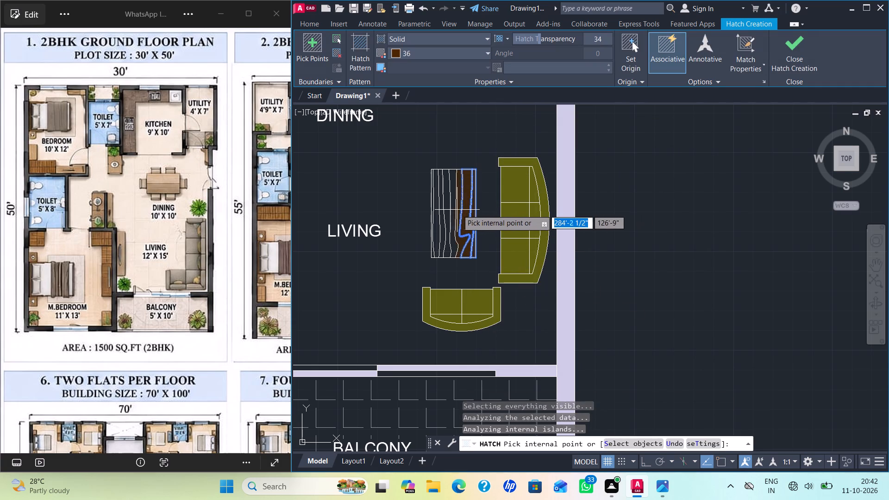
click(459, 210)
click(453, 210)
click(448, 213)
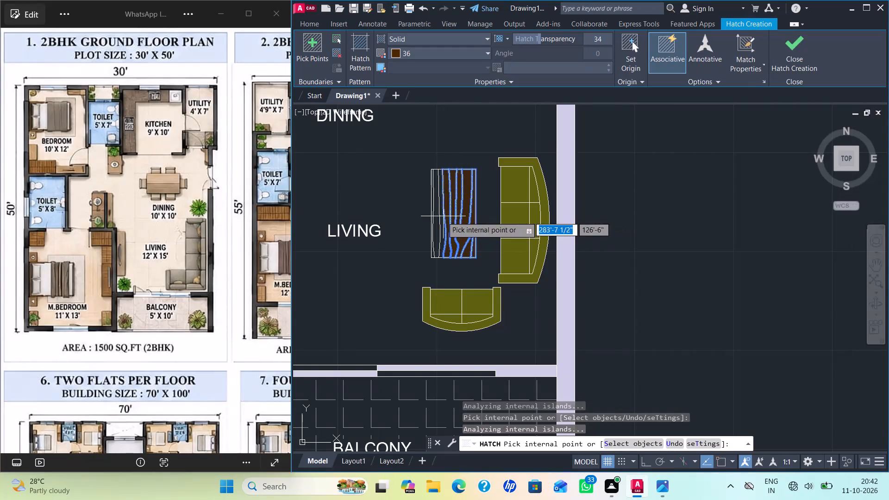
click(440, 218)
click(435, 220)
scroll(431, 208, up, 4)
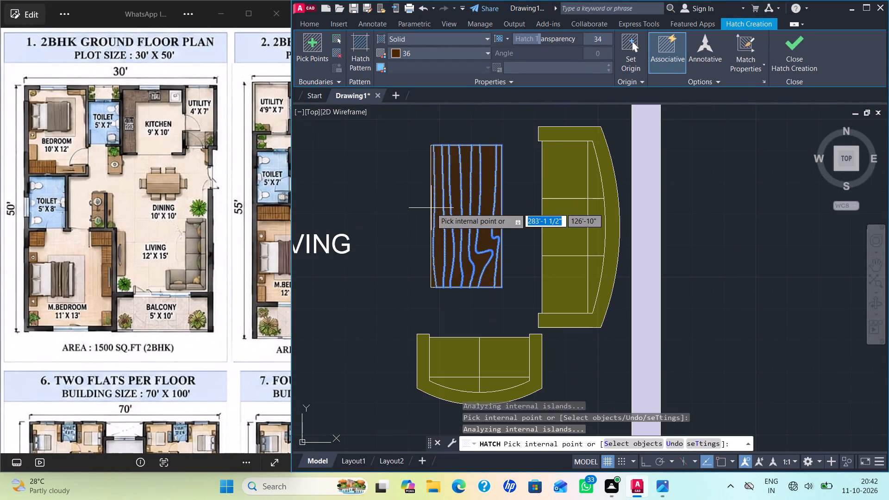
click(431, 200)
key(Return)
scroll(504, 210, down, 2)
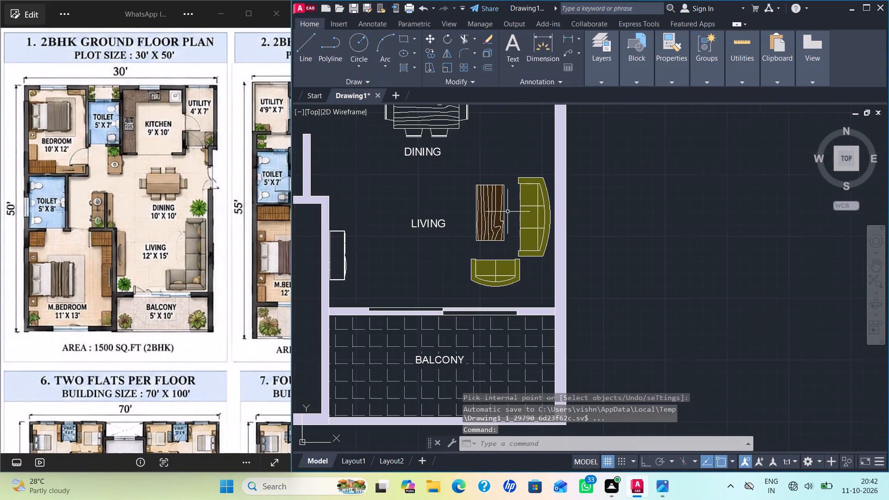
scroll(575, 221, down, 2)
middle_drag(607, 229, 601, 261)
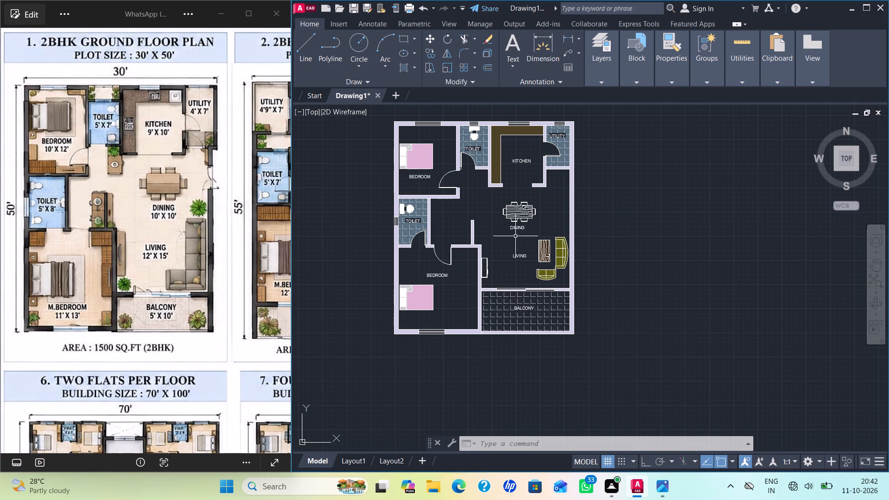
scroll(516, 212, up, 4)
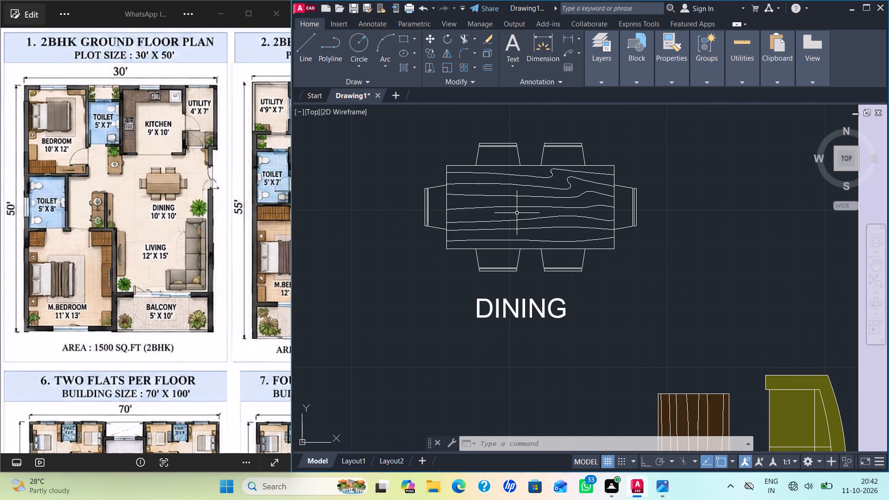
Hatch all the wood-grain strips of the dining table with solid dark brown, colour 36, at transparency 34.
key(h)
key(Return)
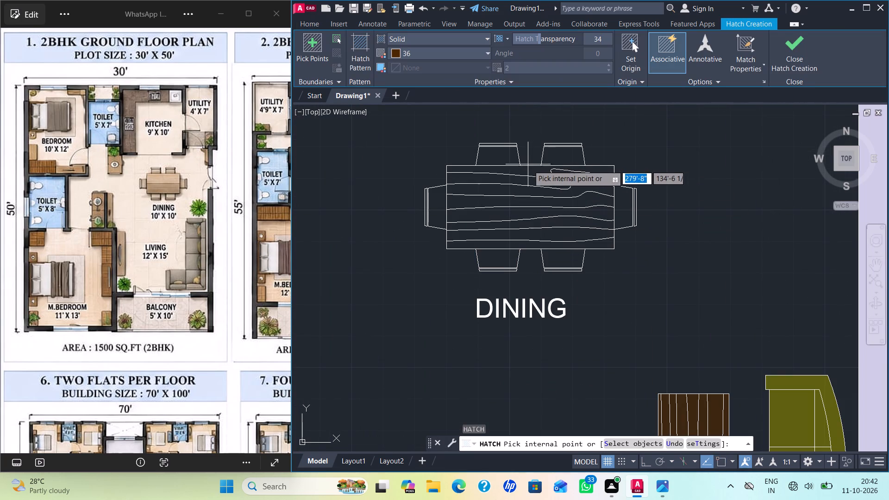
click(525, 174)
click(526, 183)
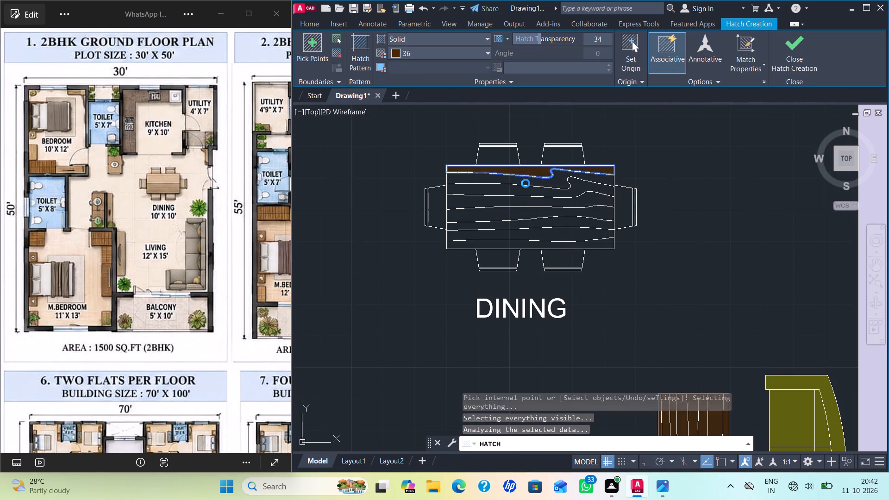
click(522, 192)
click(519, 203)
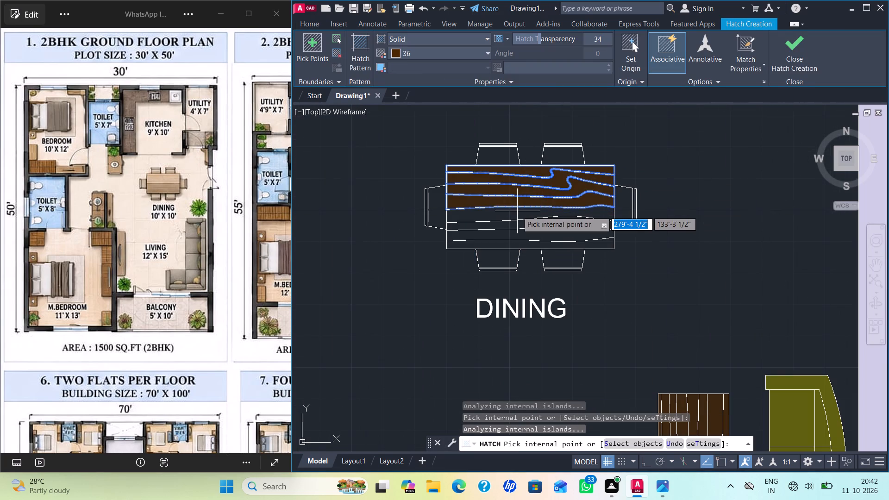
click(517, 212)
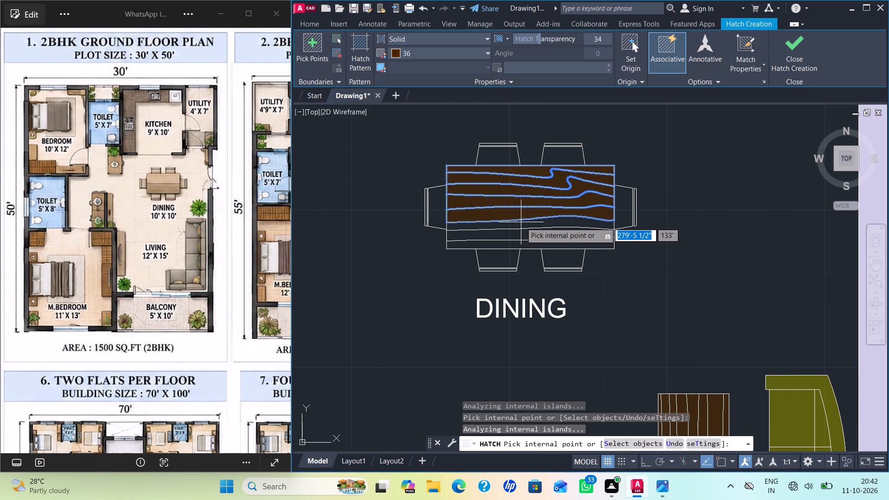
click(521, 225)
click(521, 236)
click(508, 245)
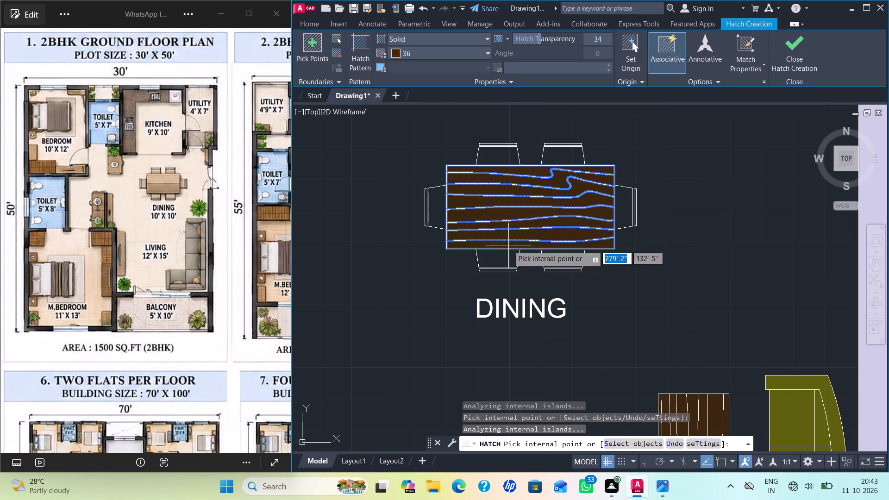
key(Return)
Hatch the seats and backs of all six dining chairs with solid light blue 173,221,247 at transparency 0.
key(h)
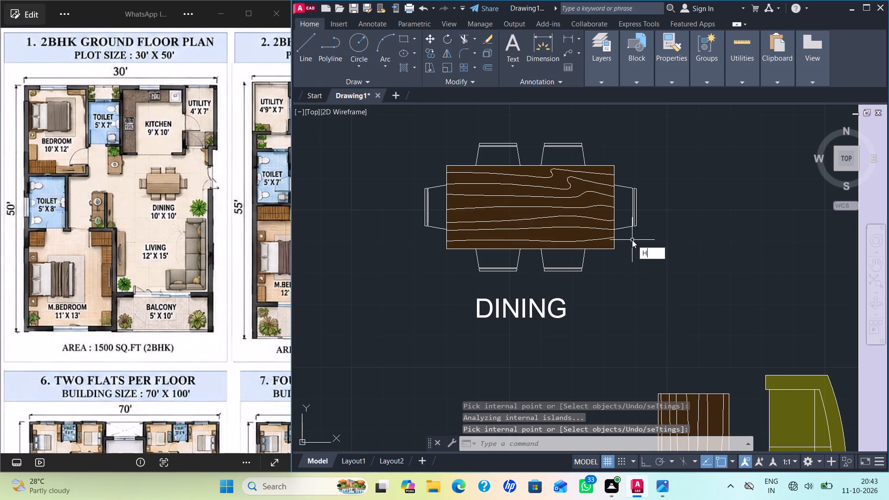
key(Return)
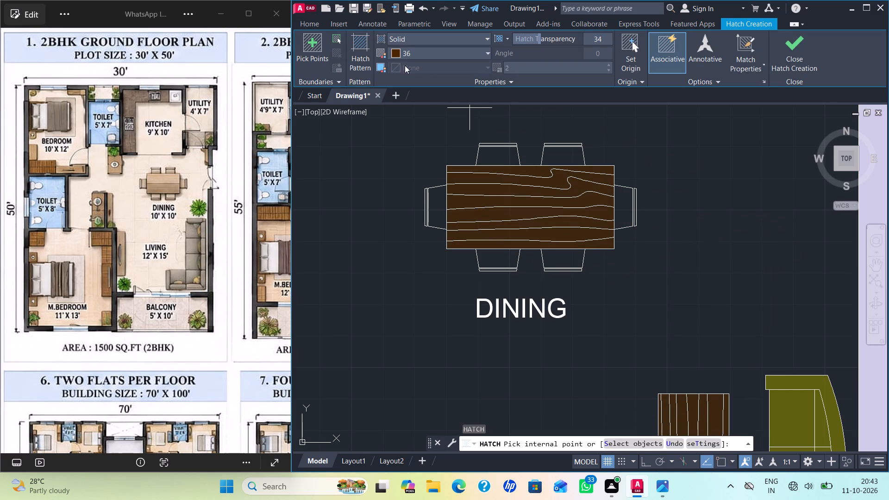
click(396, 53)
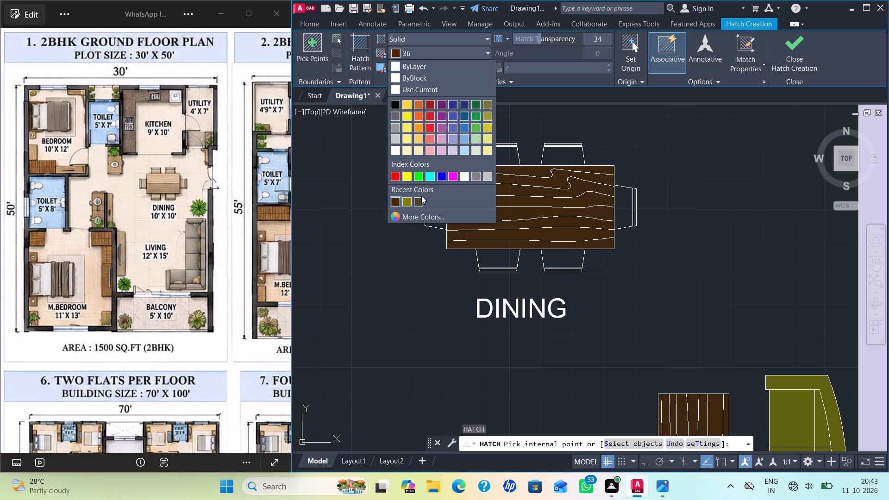
click(461, 152)
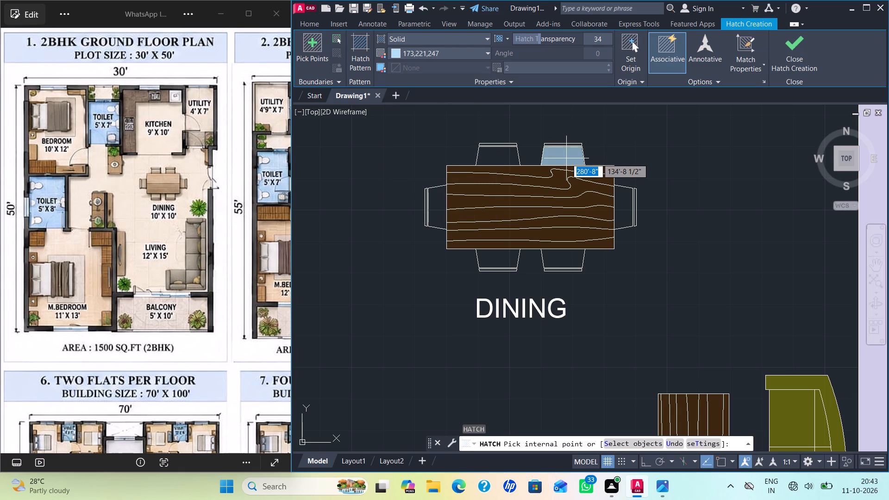
drag(542, 37, 456, 35)
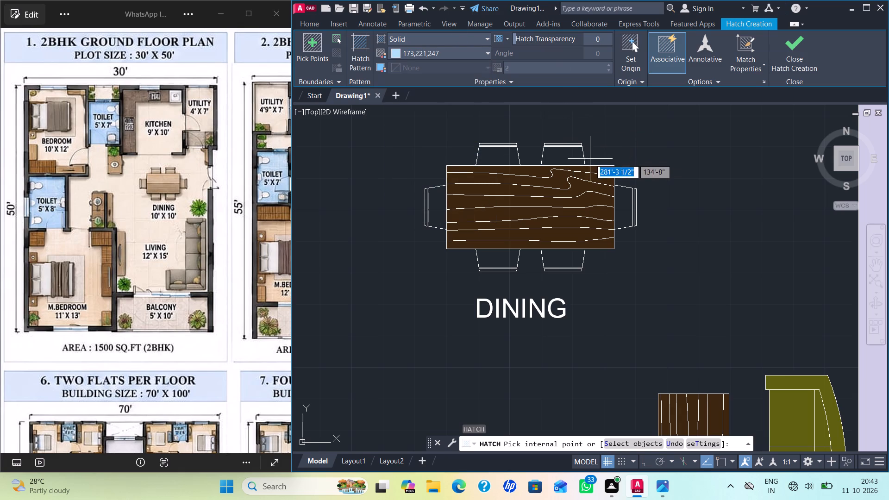
click(559, 154)
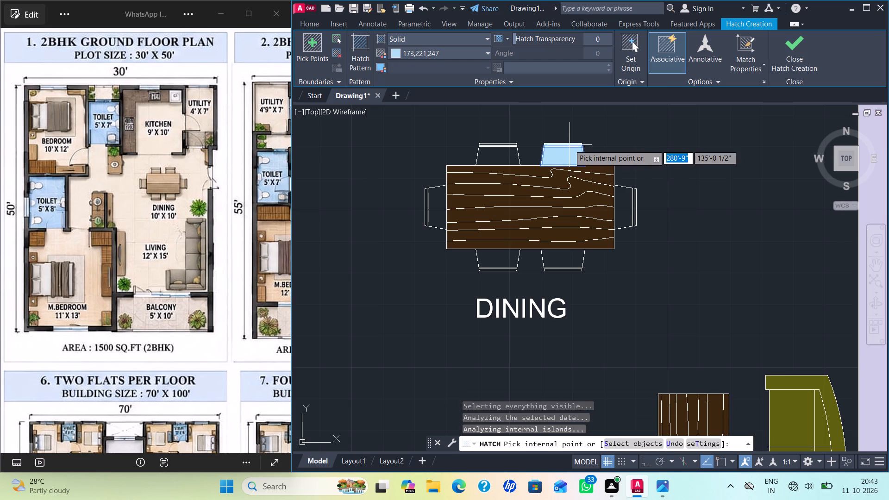
click(570, 145)
click(619, 198)
click(635, 203)
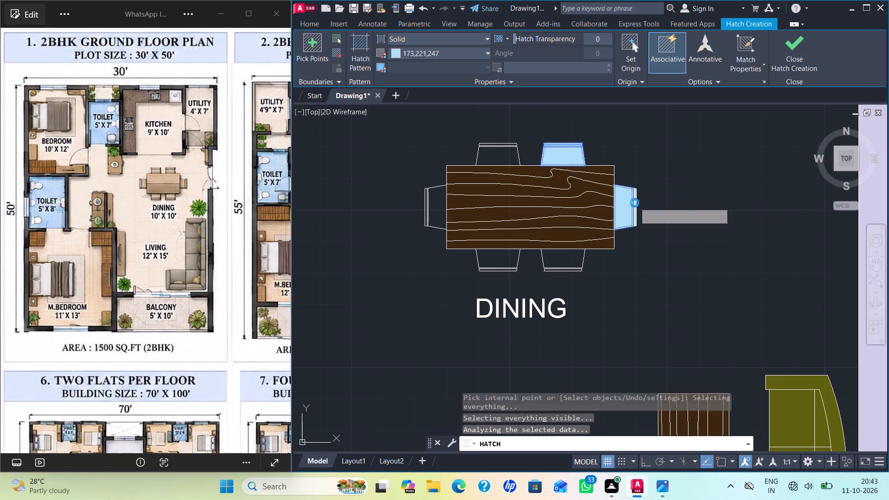
click(570, 254)
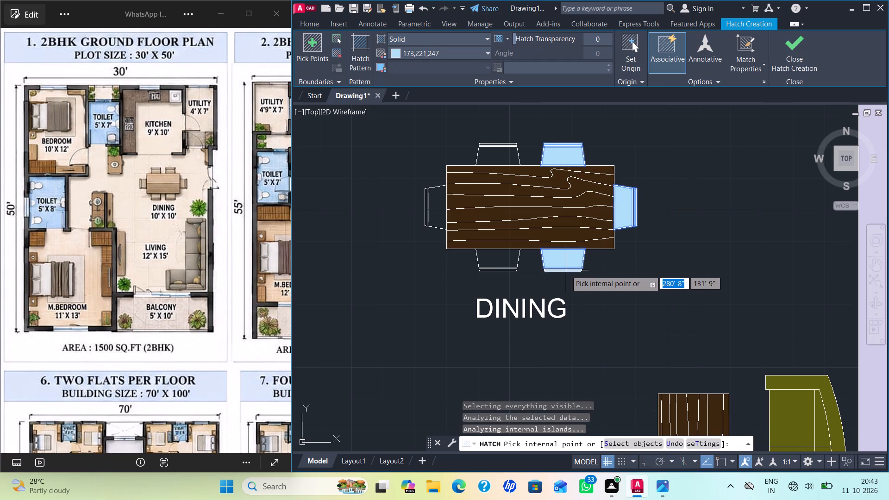
click(566, 270)
click(499, 267)
click(498, 271)
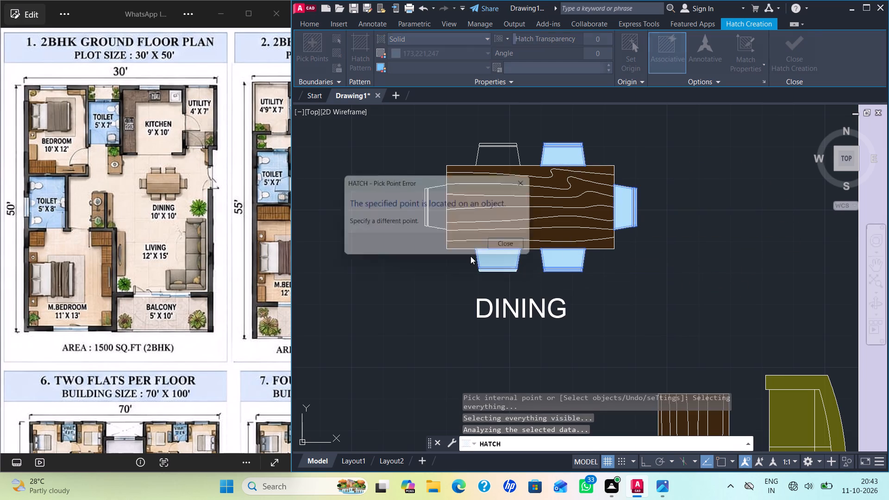
click(512, 250)
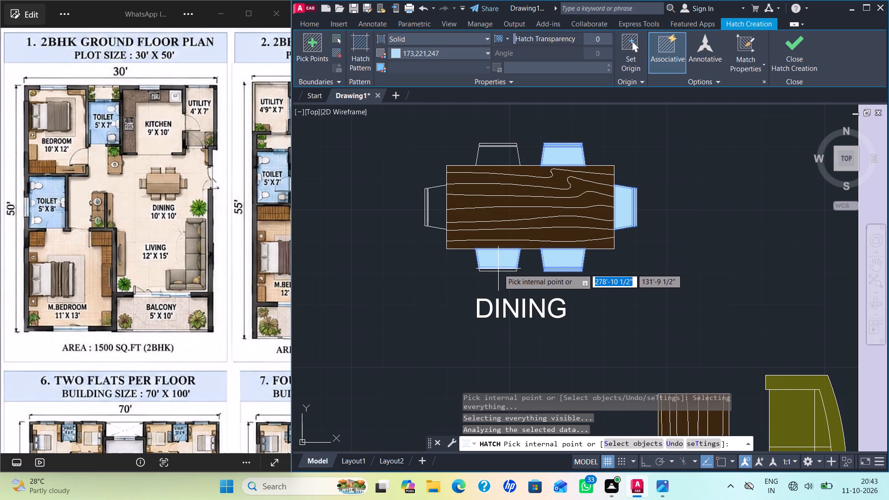
click(498, 271)
click(437, 217)
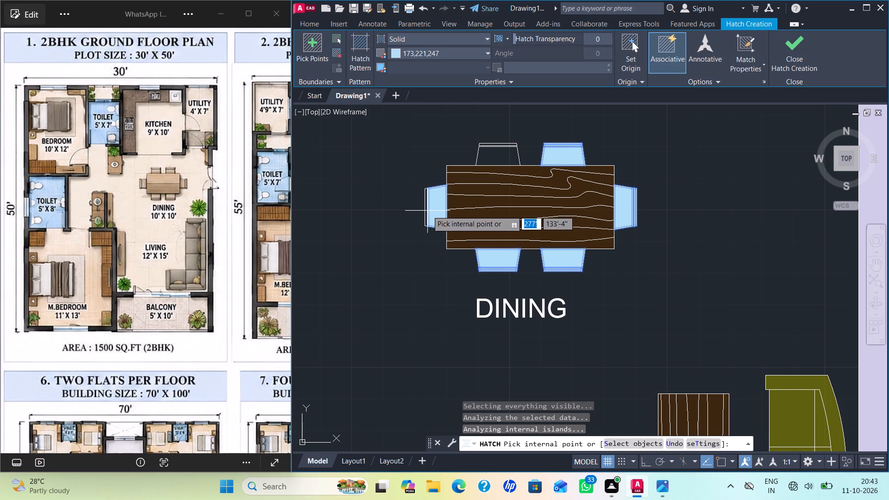
click(426, 211)
click(508, 160)
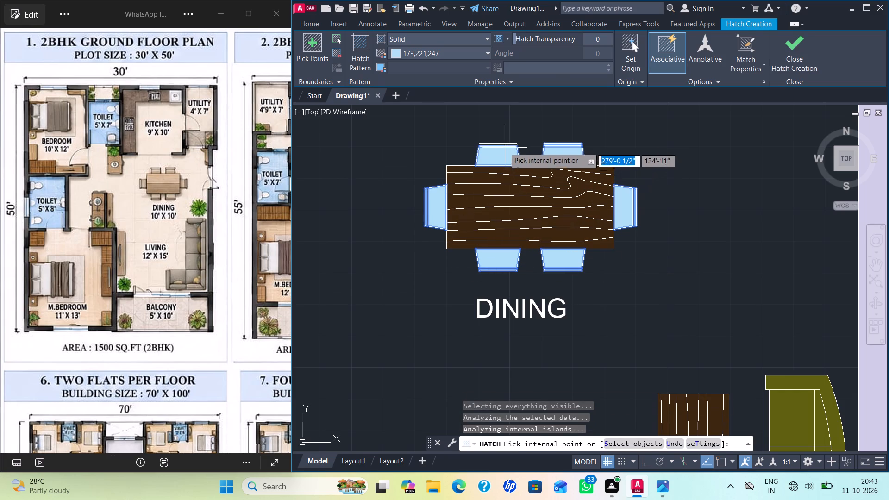
click(501, 145)
key(Return)
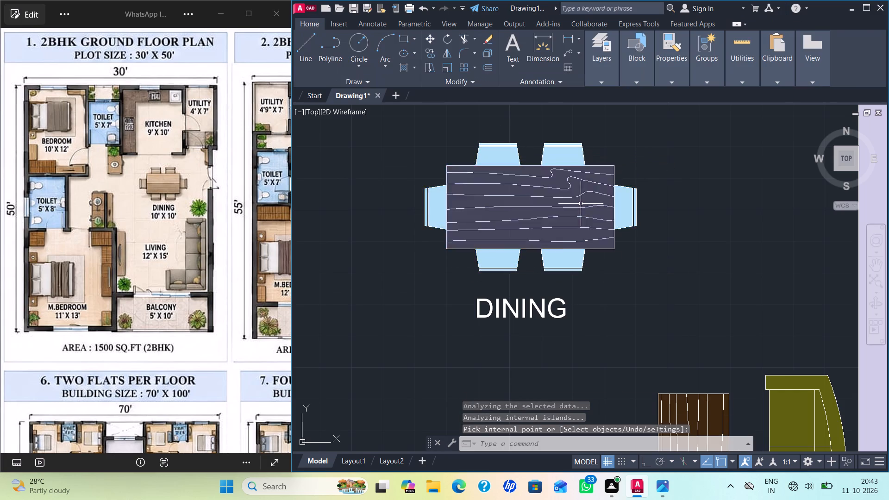
Change the dining chairs' hatch colour to purple, index colour 203.
scroll(603, 213, down, 4)
scroll(647, 232, up, 2)
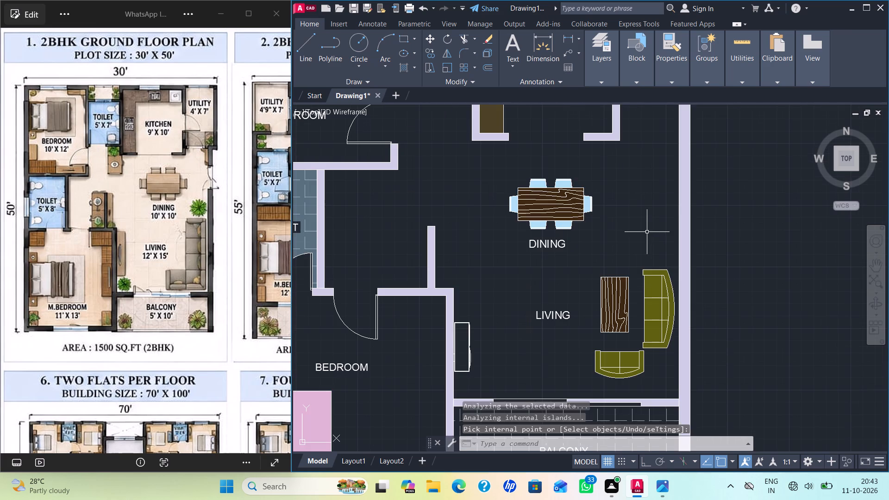
click(561, 183)
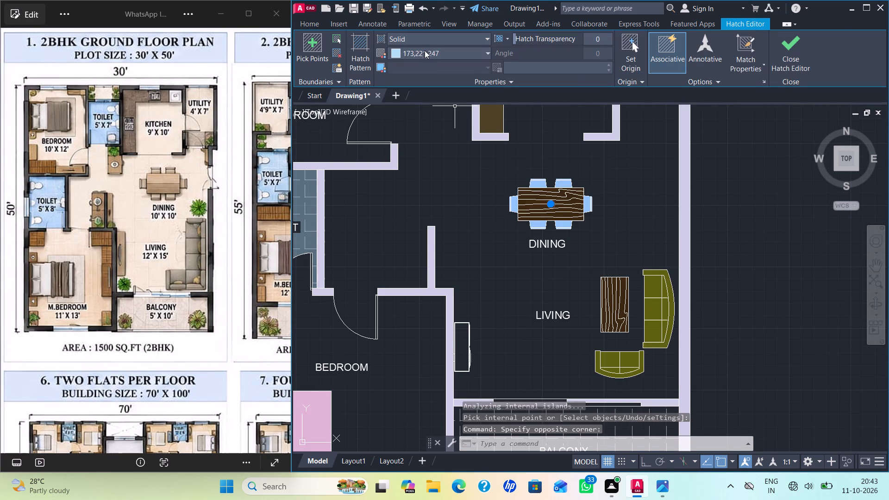
click(395, 51)
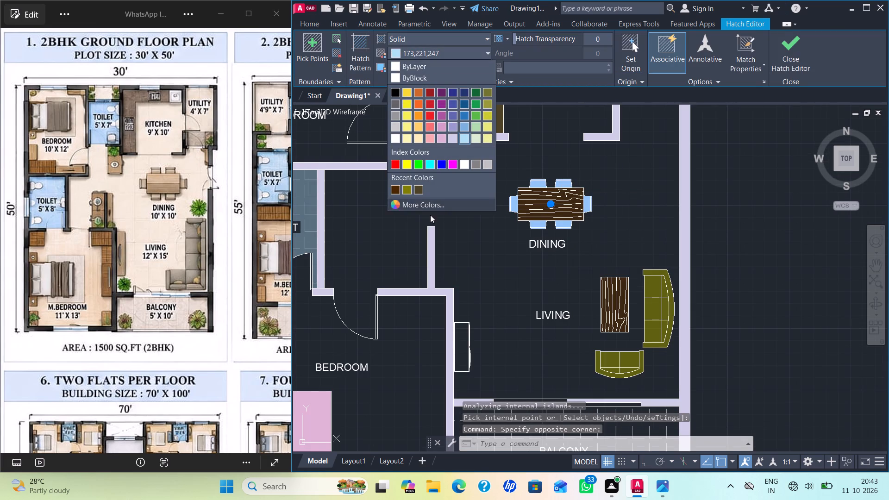
click(433, 202)
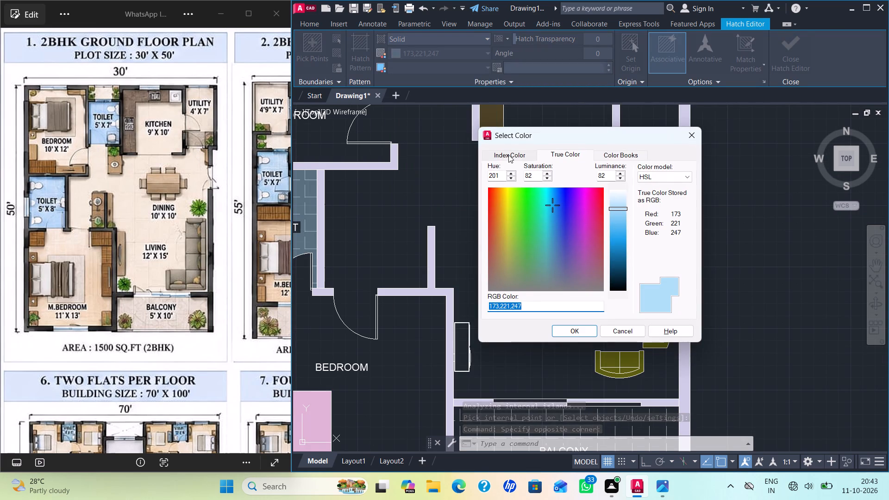
click(508, 155)
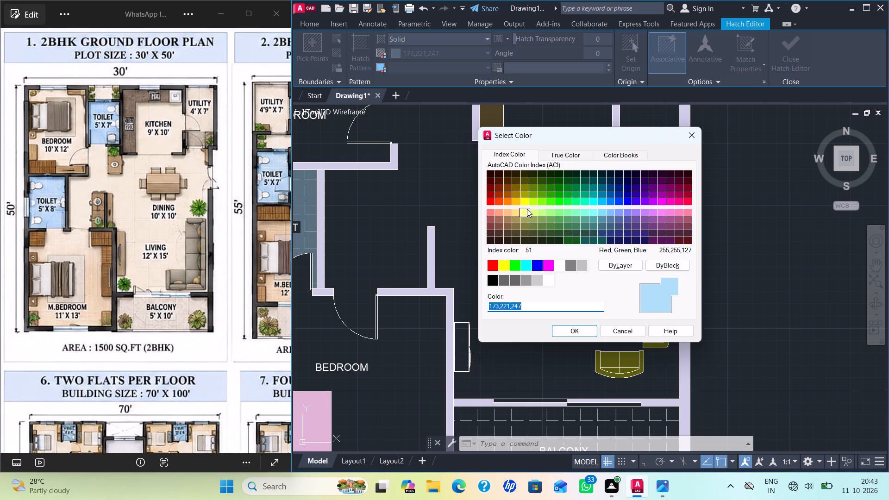
click(651, 220)
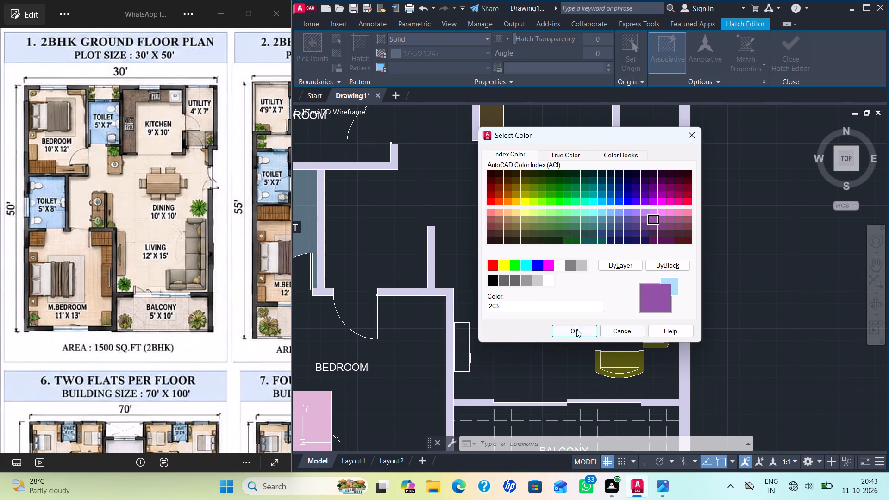
click(574, 329)
key(Escape)
key(Escape)
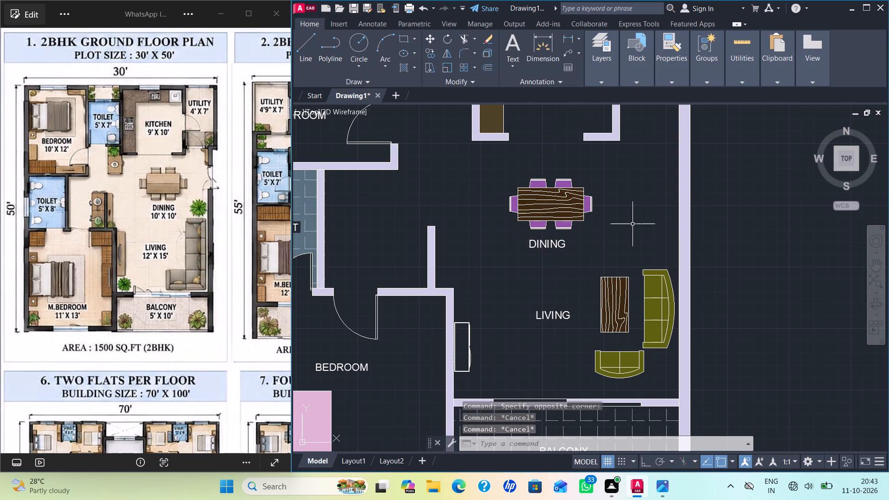
Set the dining chairs' hatch transparency to 69.
scroll(632, 224, down, 1)
scroll(601, 213, up, 3)
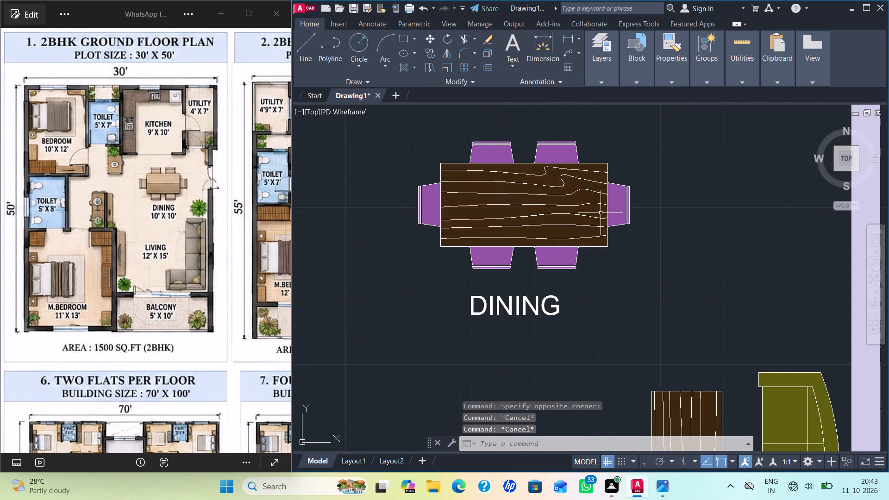
click(566, 154)
drag(519, 35, 598, 51)
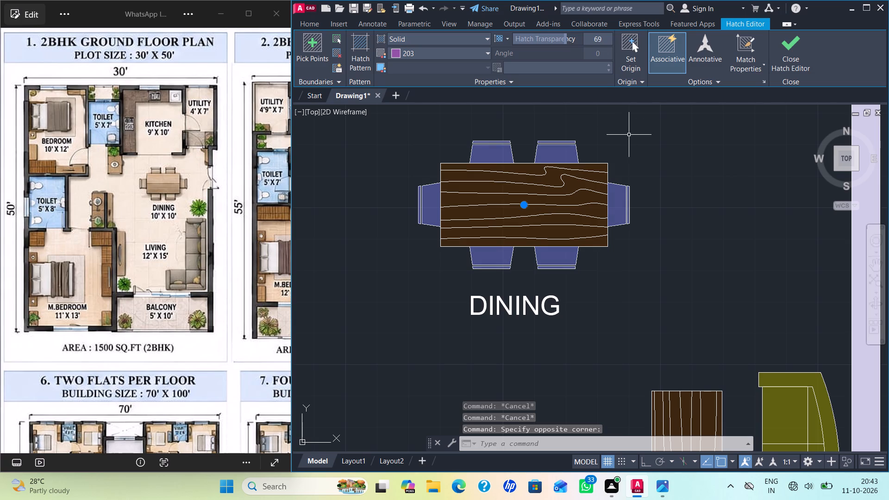
key(Return)
scroll(690, 206, down, 5)
scroll(697, 215, up, 2)
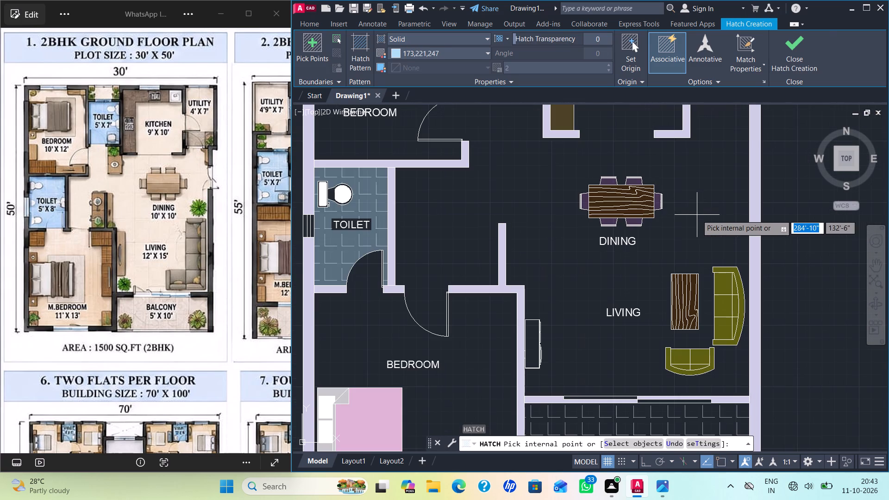
key(Escape)
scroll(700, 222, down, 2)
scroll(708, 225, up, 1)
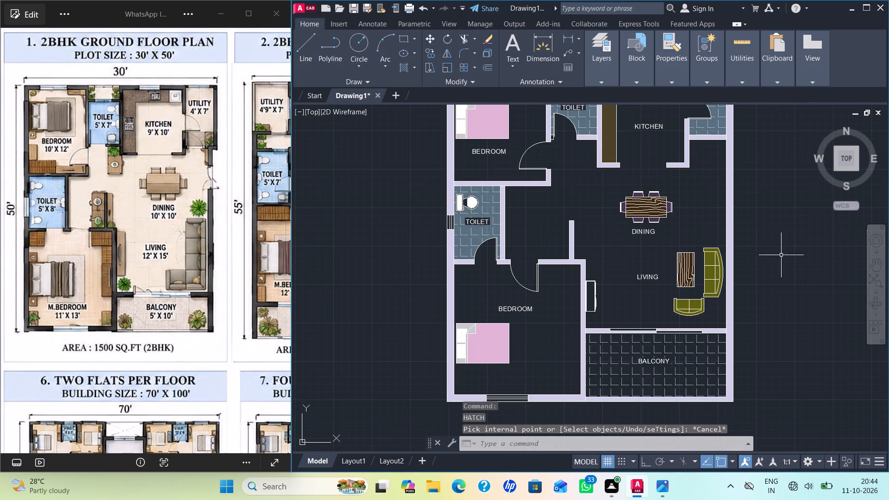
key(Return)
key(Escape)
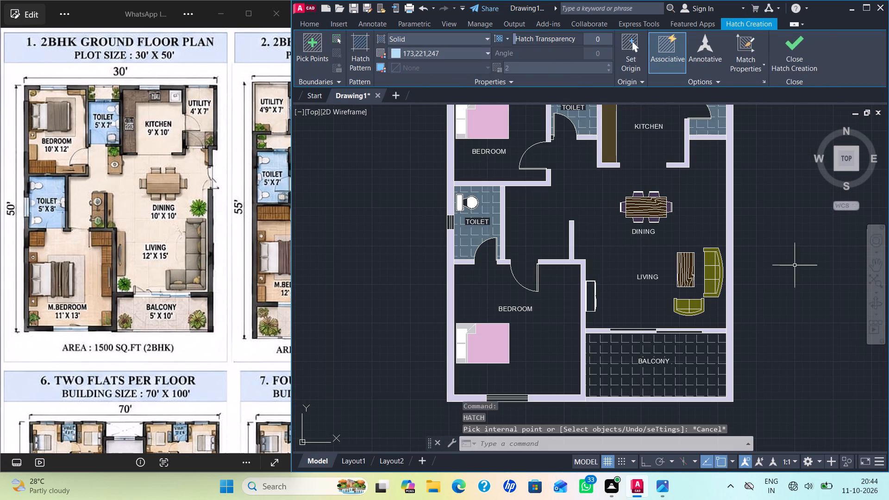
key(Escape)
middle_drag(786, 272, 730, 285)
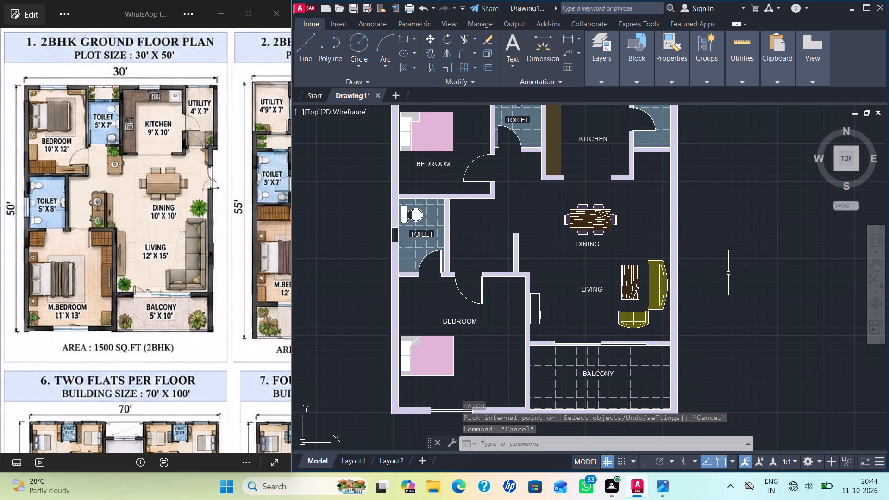
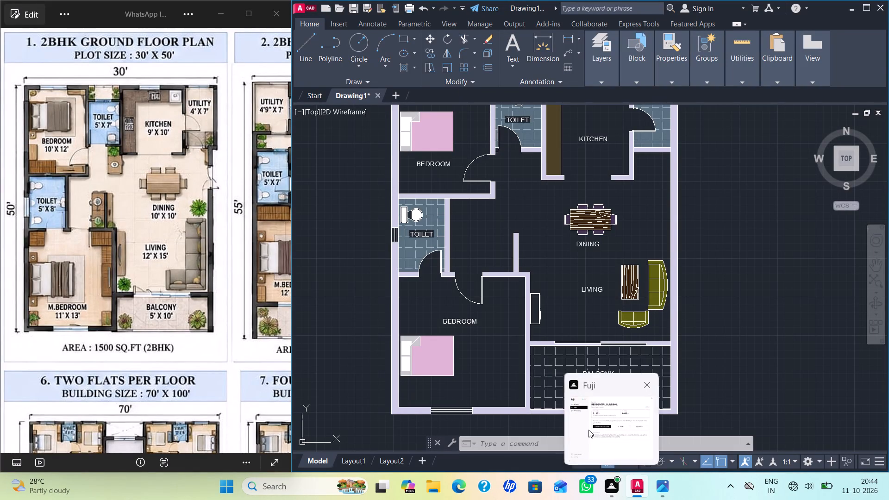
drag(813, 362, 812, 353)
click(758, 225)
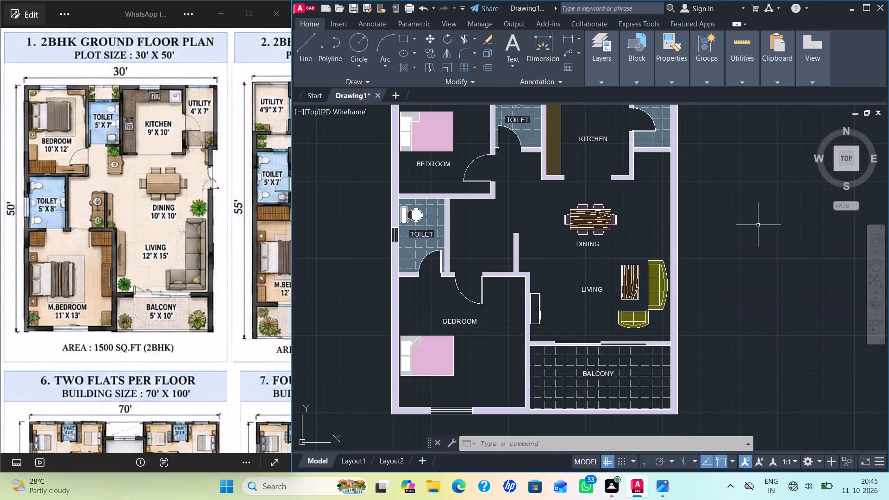
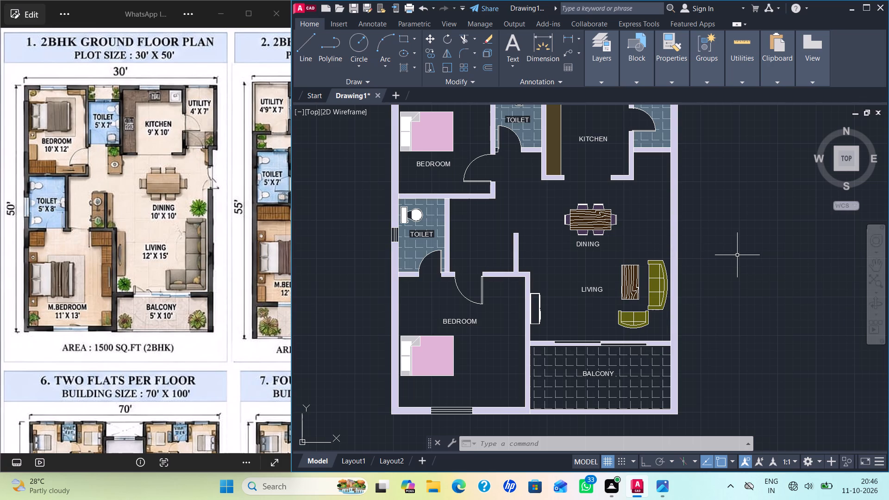
Hatch the interior floor and the balcony with a solid fill in colour 254,234,185 at transparency 46.
scroll(747, 256, down, 1)
scroll(743, 260, up, 1)
scroll(743, 260, down, 1)
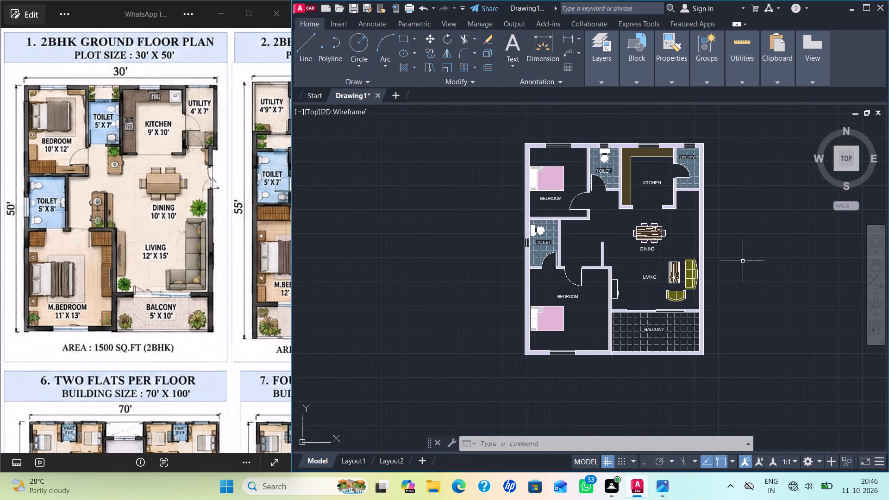
scroll(743, 261, up, 1)
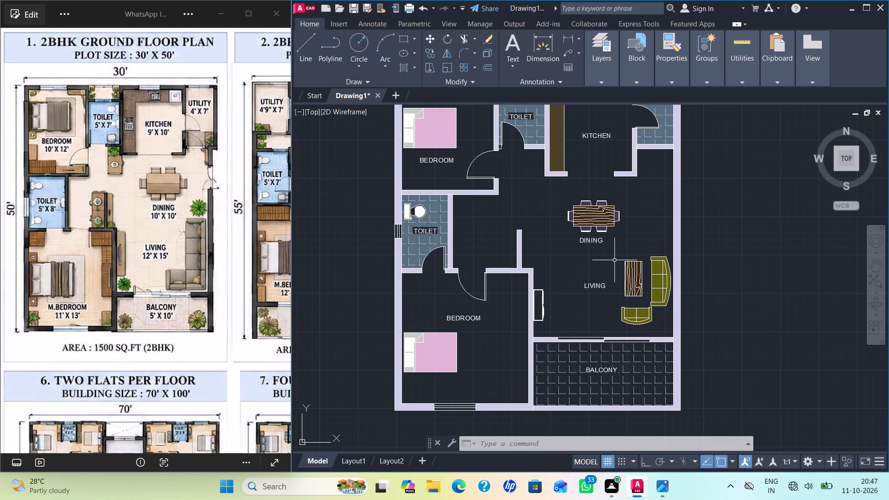
key(h)
key(Return)
click(394, 50)
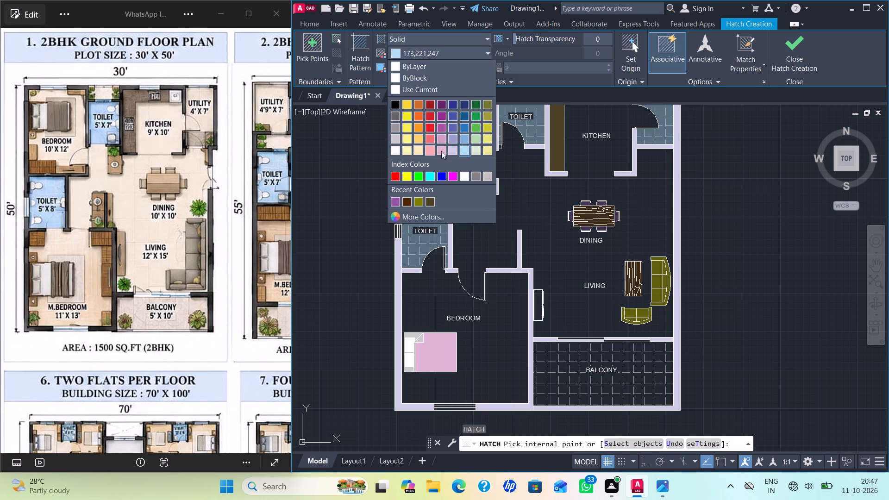
click(453, 150)
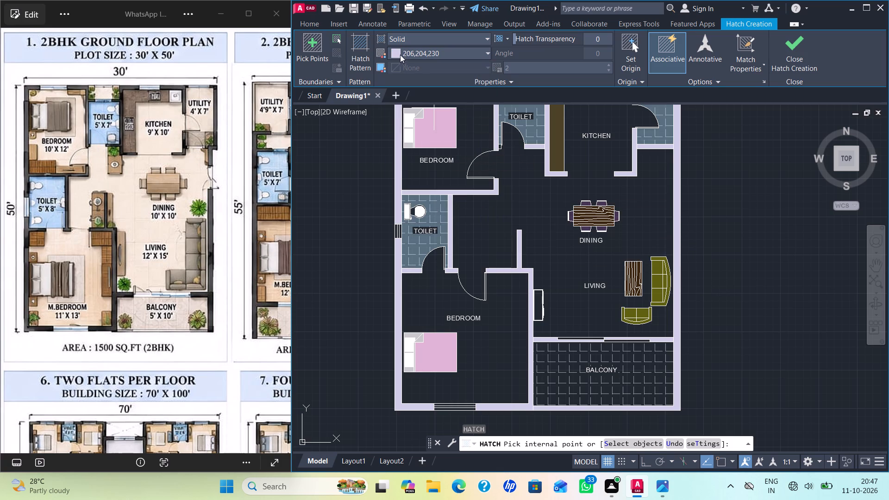
click(396, 53)
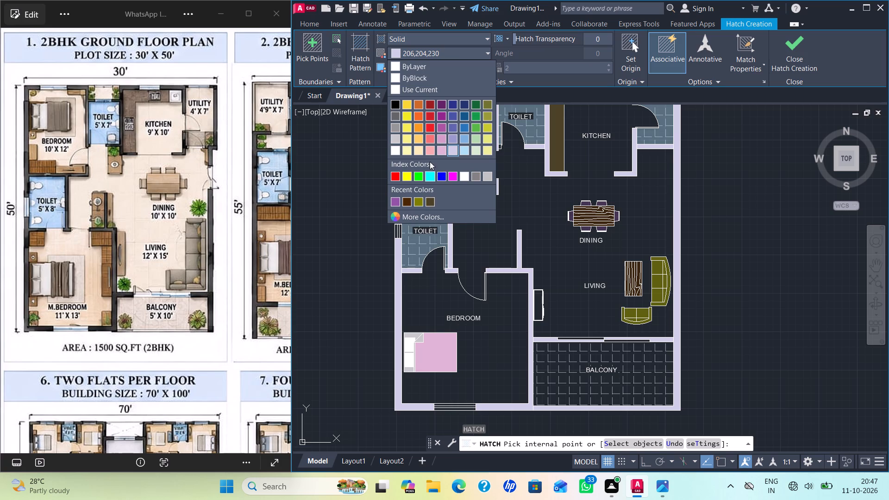
click(419, 148)
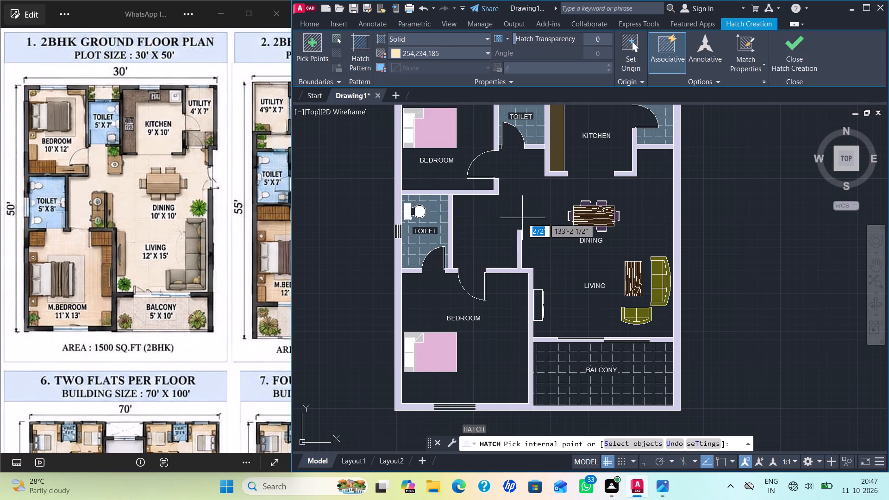
drag(514, 39, 570, 38)
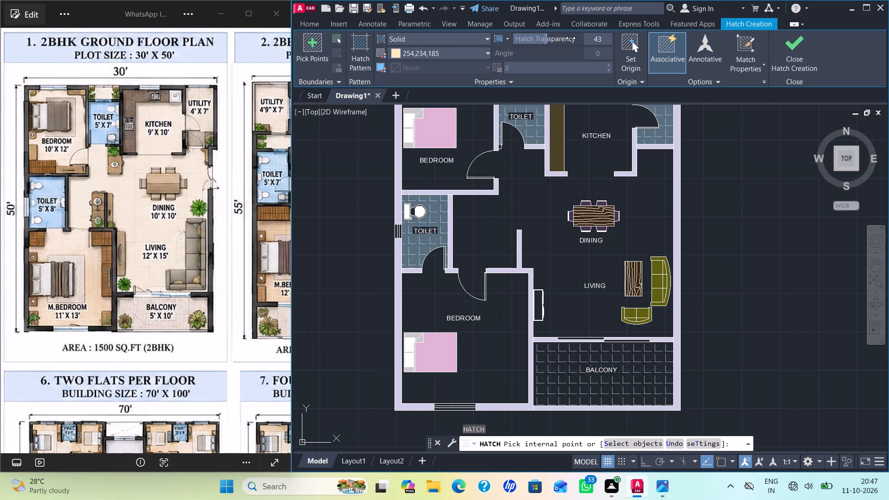
drag(570, 38, 575, 39)
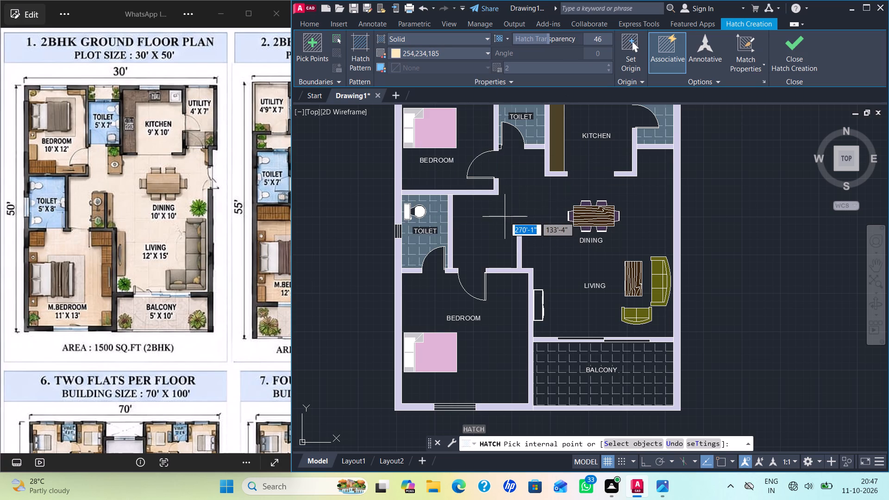
click(505, 217)
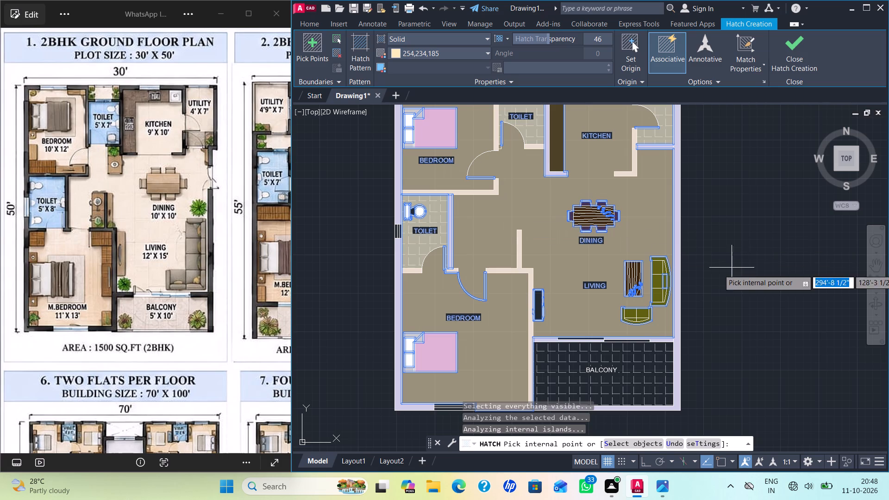
click(627, 372)
key(Return)
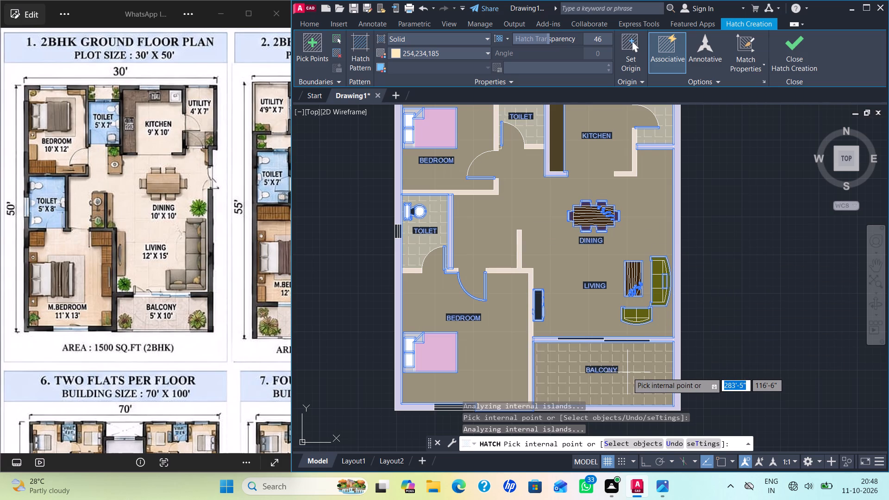
Set the transparency of the cream floor hatch to 62.
scroll(759, 304, down, 1)
middle_drag(746, 259, 594, 260)
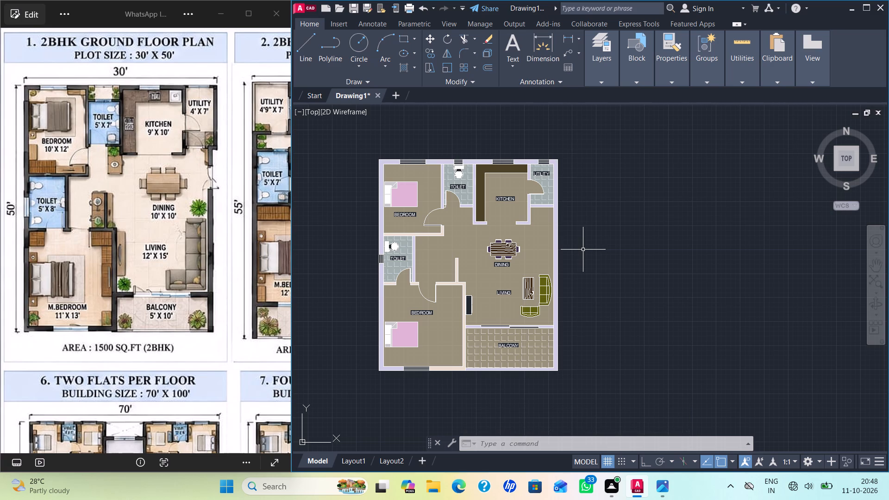
click(538, 245)
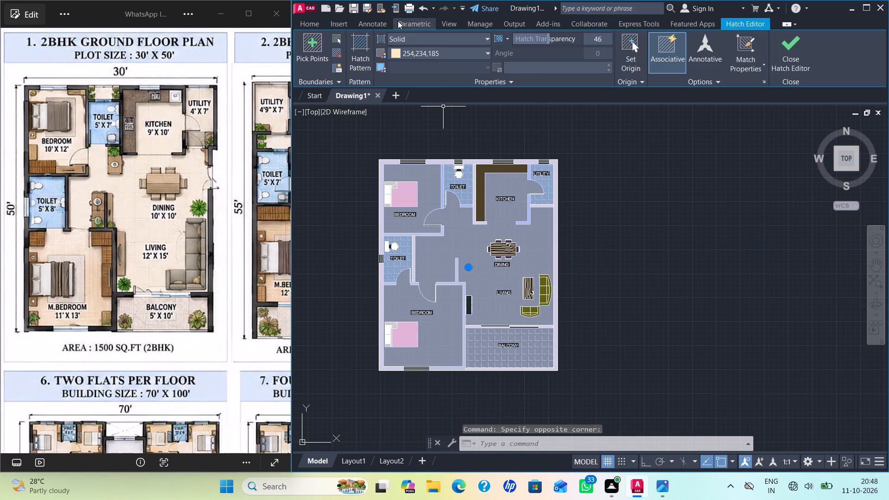
drag(548, 41, 567, 41)
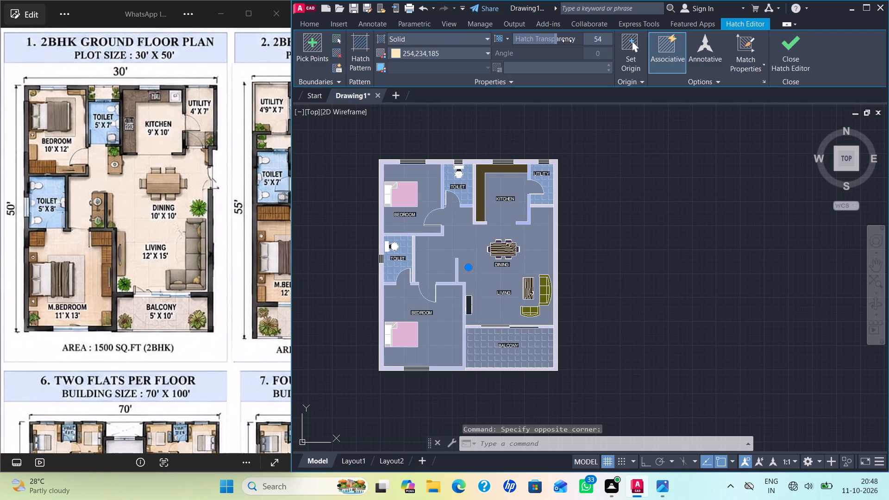
drag(567, 41, 575, 41)
key(Return)
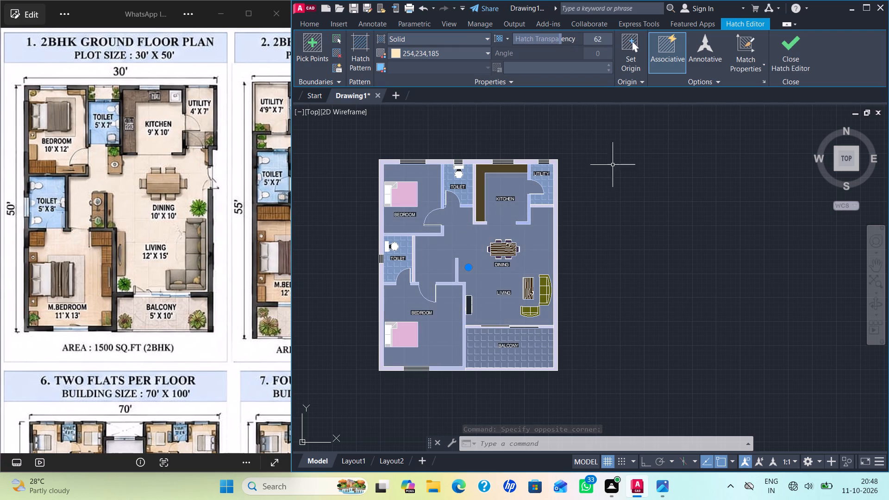
key(Return)
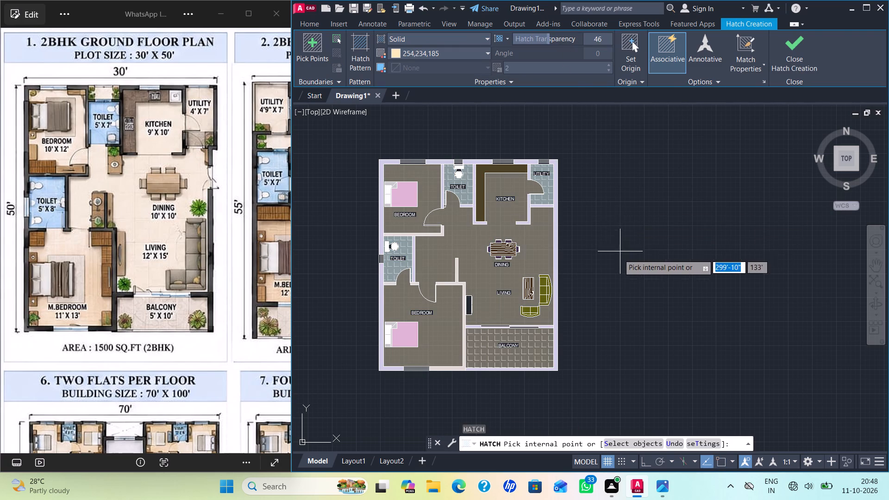
key(Escape)
Switch to the reference image and examine plan 2, the 2BHK apartment plan for the 35' x 55' plot.
middle_drag(612, 269, 602, 256)
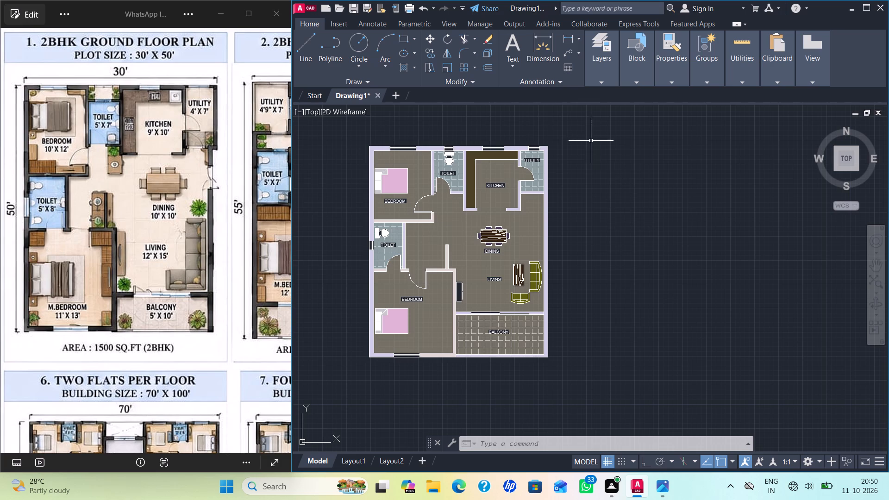
middle_drag(594, 211, 566, 212)
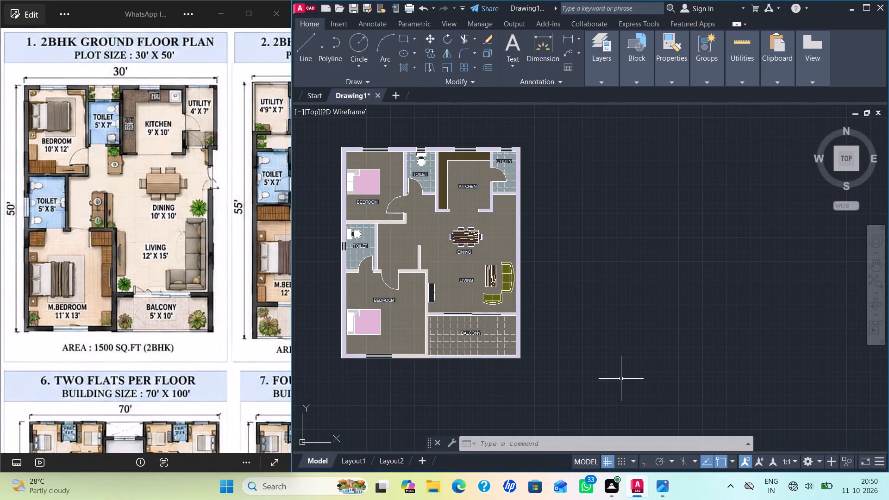
scroll(196, 213, down, 1)
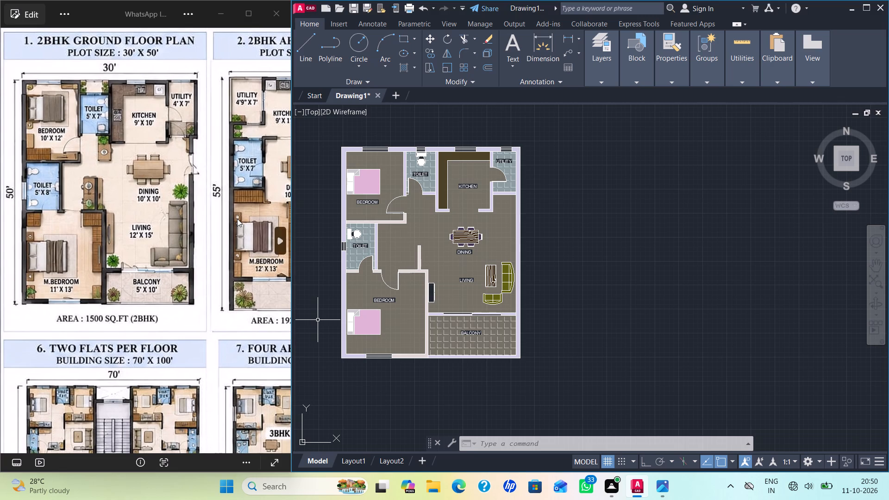
middle_drag(237, 219, 131, 227)
middle_drag(209, 226, 42, 216)
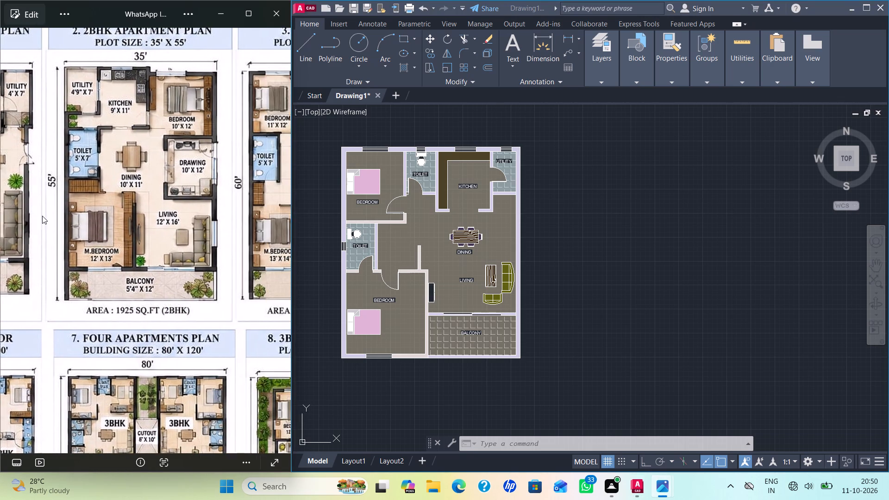
middle_drag(42, 216, 42, 216)
scroll(164, 150, up, 1)
middle_drag(163, 172, 167, 229)
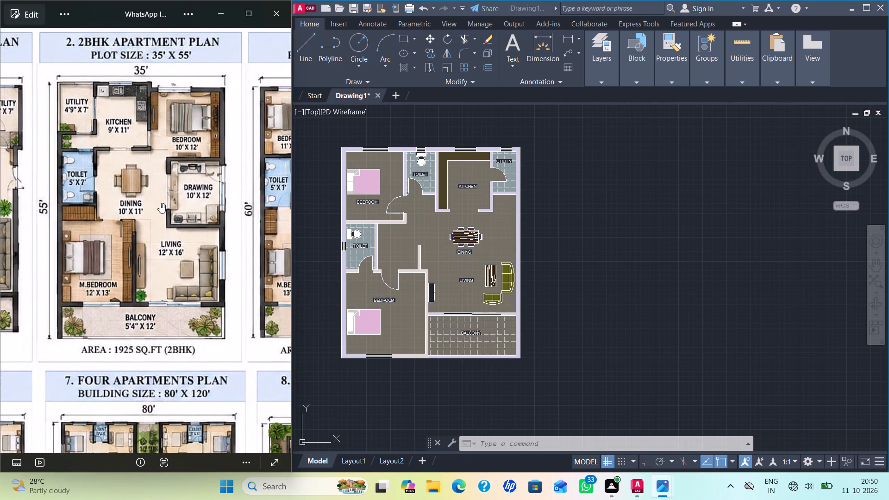
scroll(160, 203, up, 1)
middle_drag(159, 210, 143, 228)
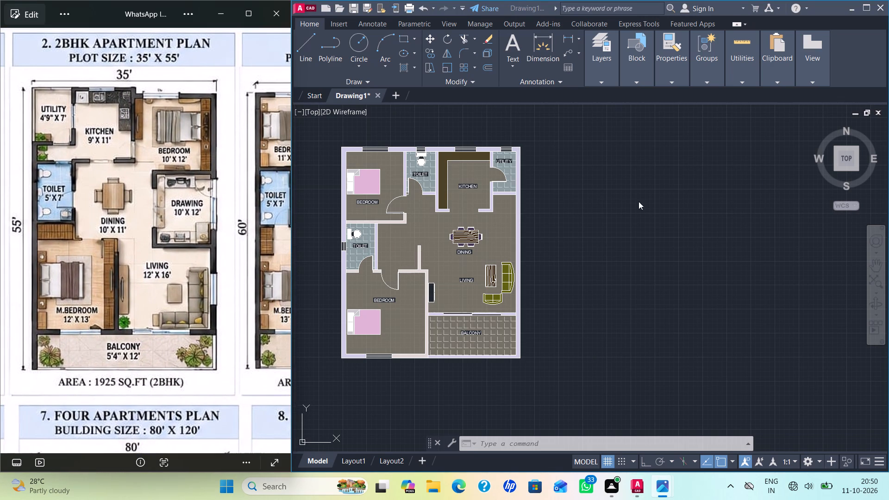
key(Escape)
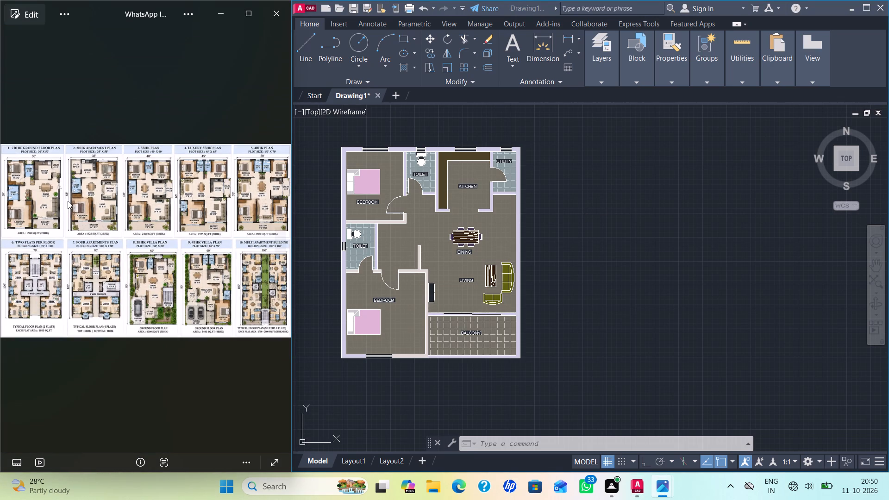
scroll(88, 186, up, 9)
middle_drag(94, 189, 107, 297)
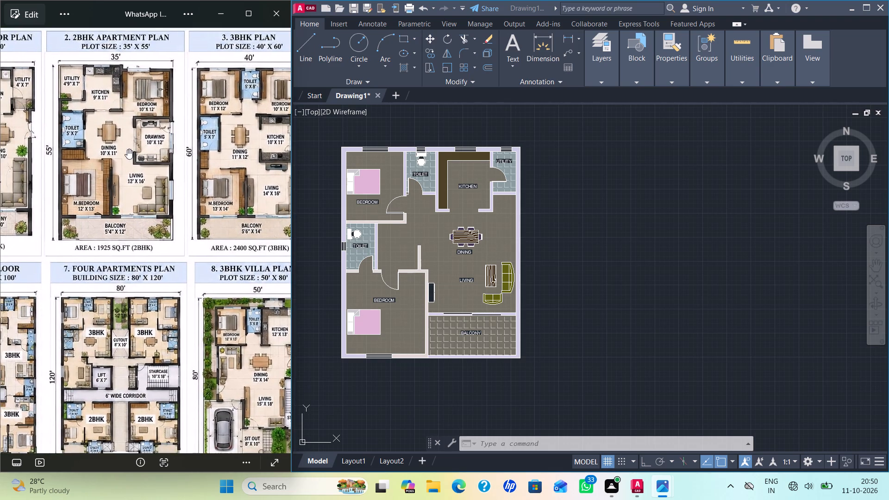
scroll(127, 145, up, 2)
middle_drag(127, 184, 156, 316)
scroll(155, 177, up, 1)
middle_drag(154, 196, 156, 293)
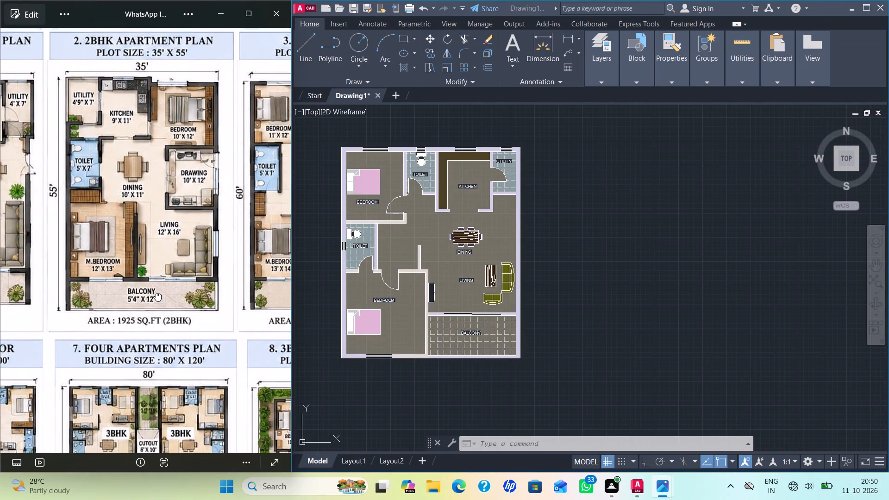
middle_drag(156, 293, 156, 300)
scroll(157, 180, up, 1)
middle_drag(158, 208, 165, 305)
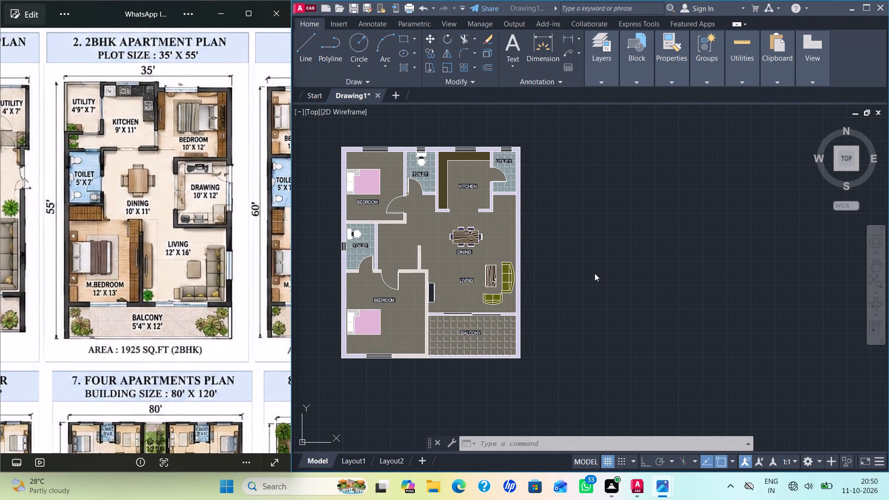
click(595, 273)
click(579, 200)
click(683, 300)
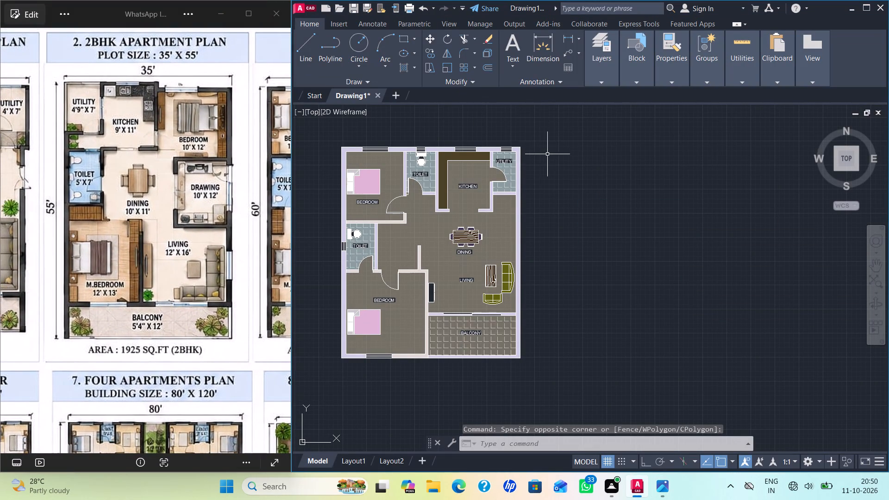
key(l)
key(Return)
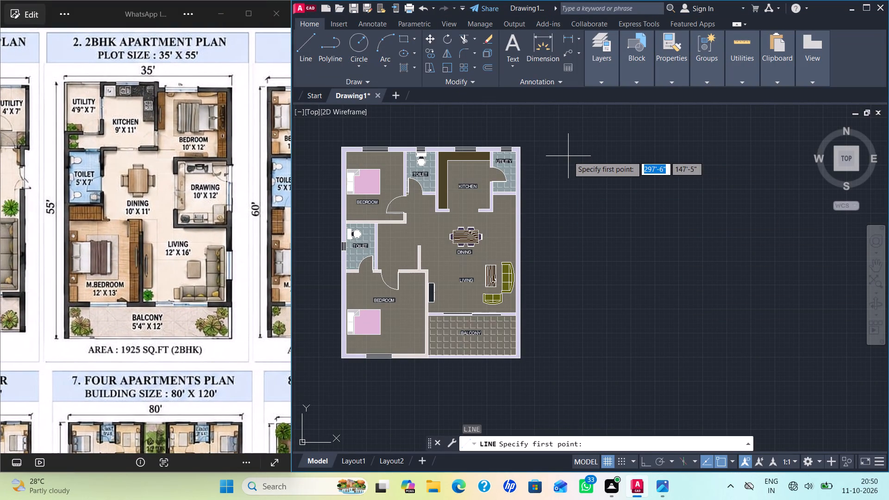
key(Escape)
Back in AutoCAD, draw crossing vertical and horizontal construction lines east of the finished plan, level with its top outer wall, with Ortho on.
text(XL)
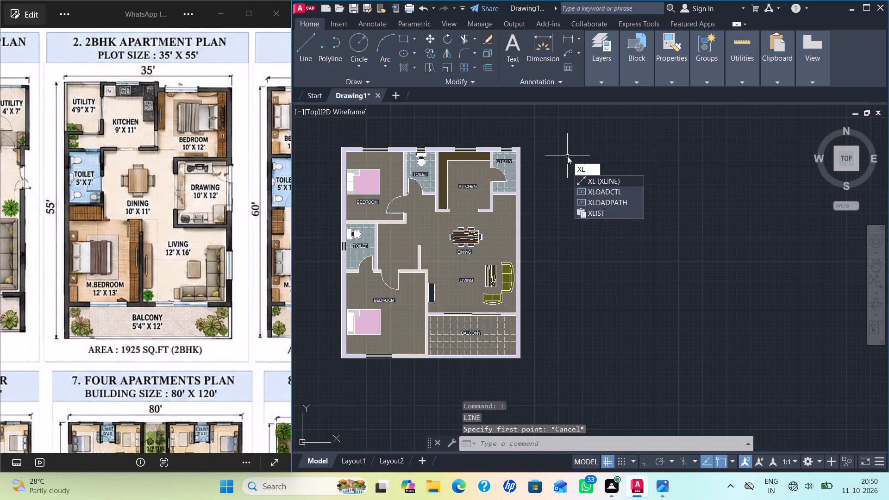
key(Return)
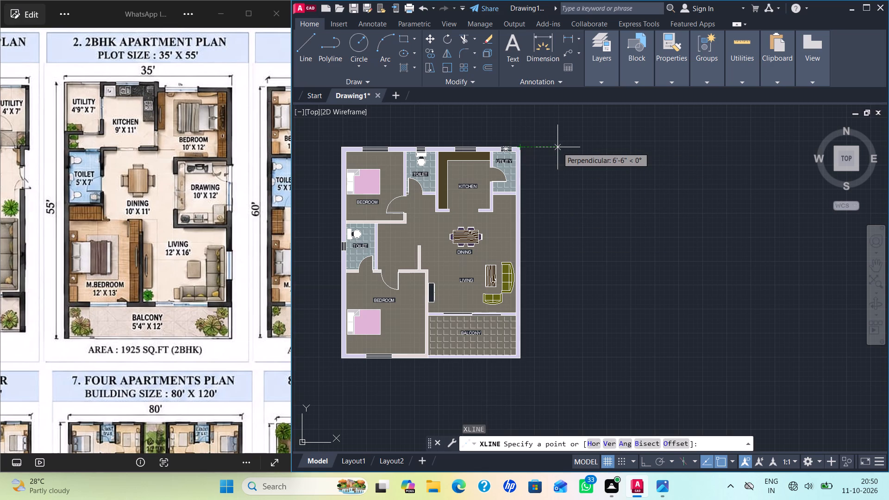
click(586, 147)
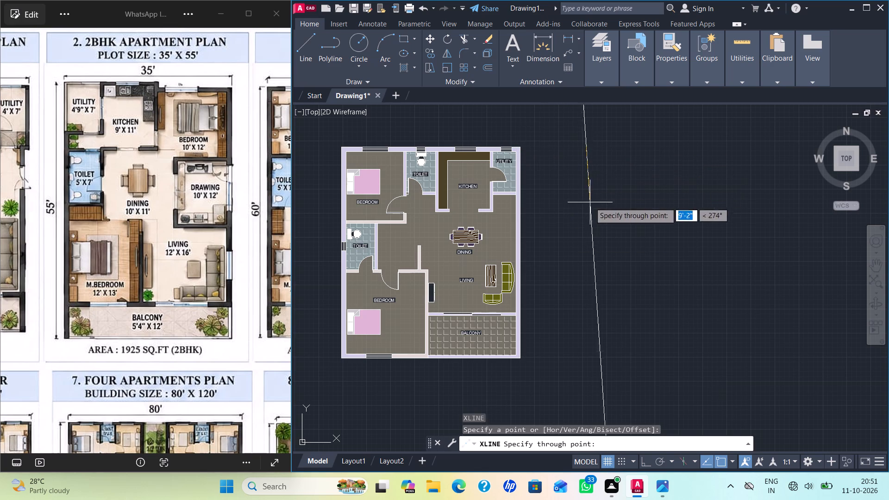
key(F8)
click(587, 250)
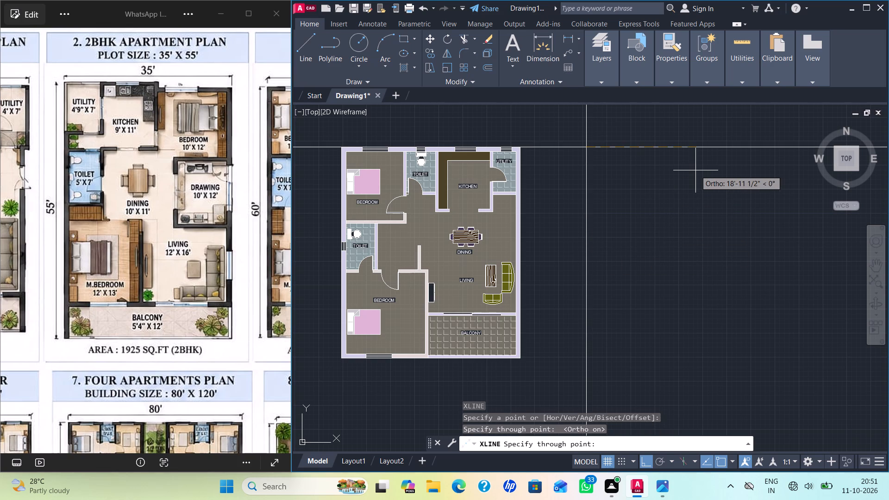
click(695, 170)
key(Escape)
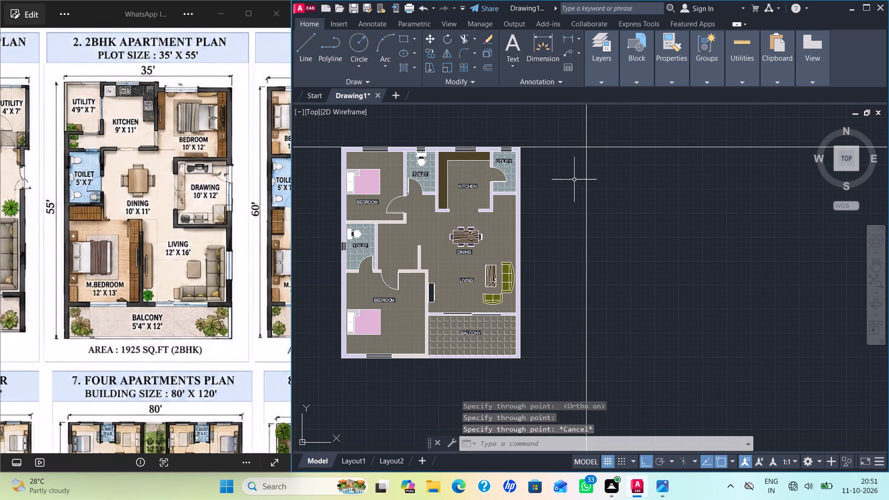
Trim the crossing construction lines into the new plan's north-west corner and delete the leftover horizontal piece along the finished plan's top wall.
text(TR)
key(Return)
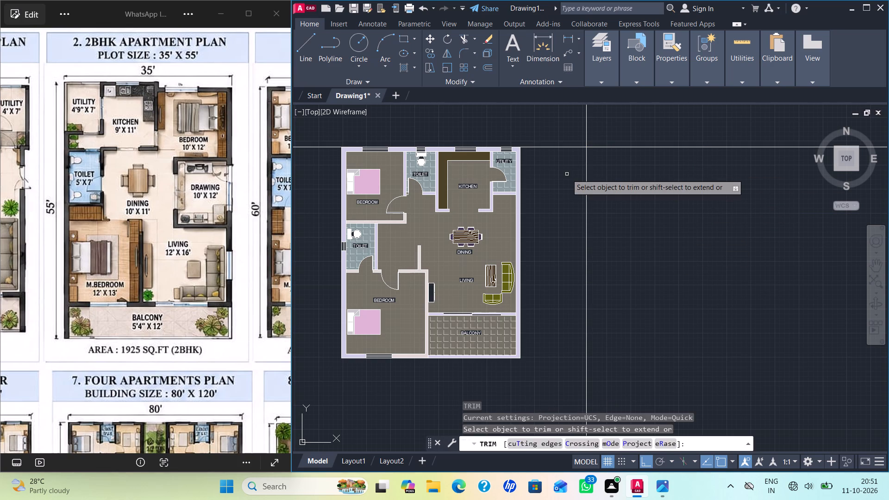
drag(566, 170, 614, 115)
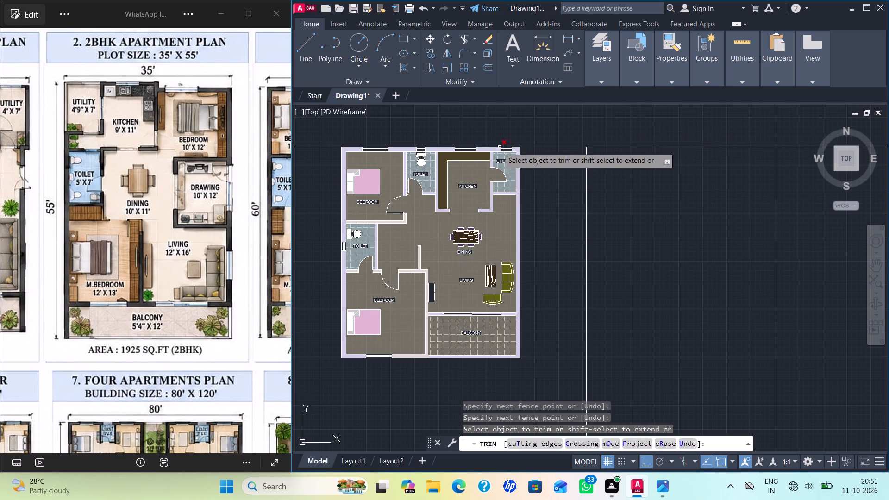
key(Escape)
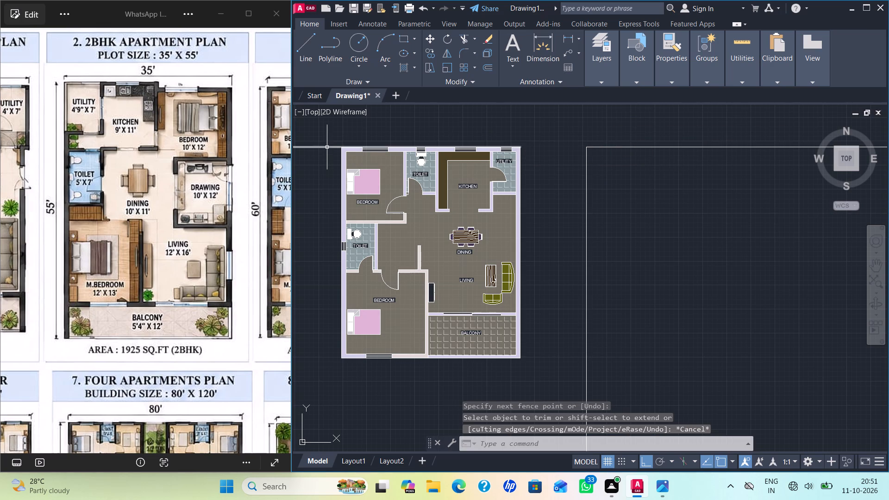
click(327, 147)
key(Delete)
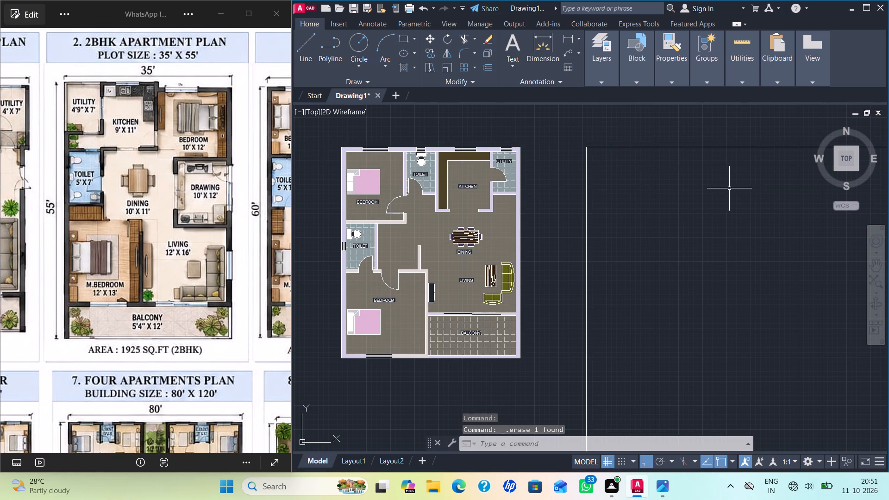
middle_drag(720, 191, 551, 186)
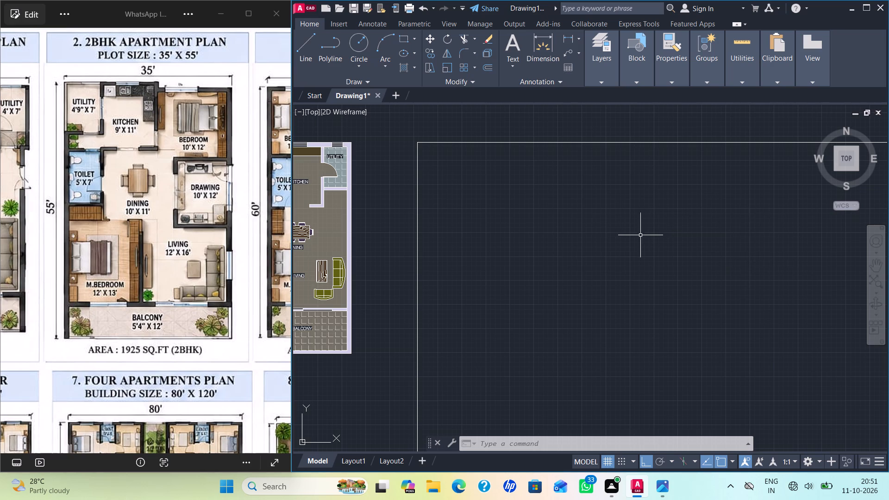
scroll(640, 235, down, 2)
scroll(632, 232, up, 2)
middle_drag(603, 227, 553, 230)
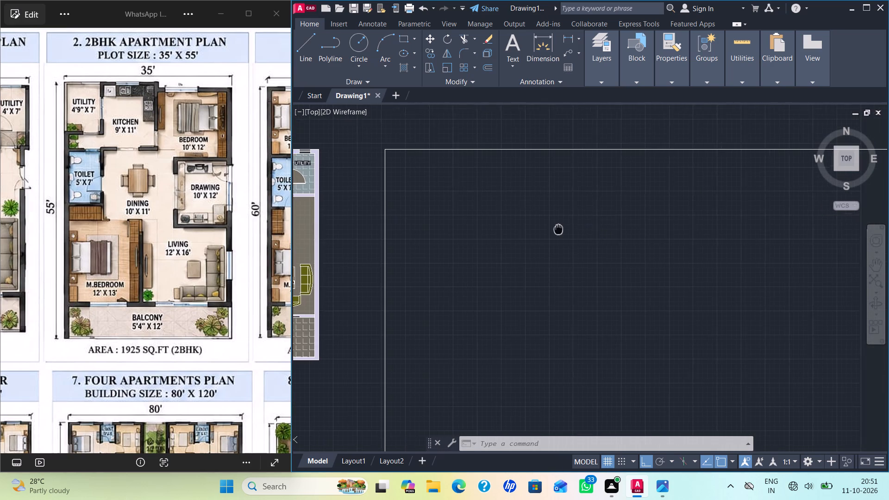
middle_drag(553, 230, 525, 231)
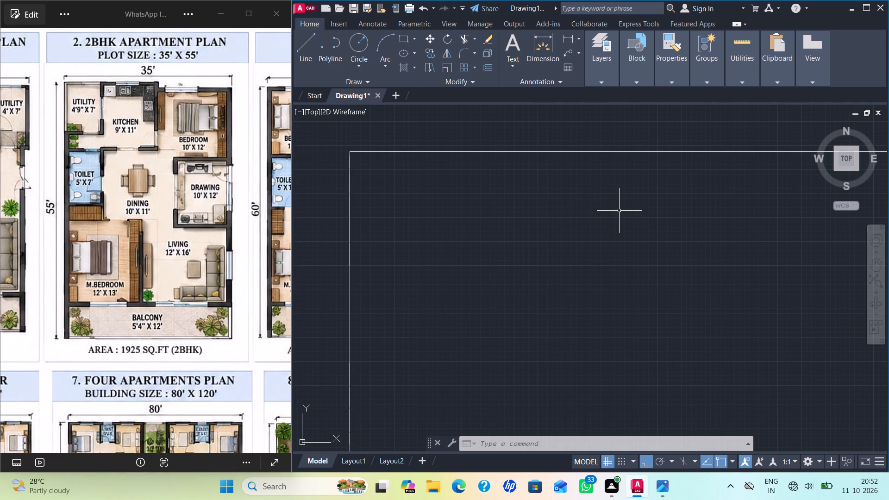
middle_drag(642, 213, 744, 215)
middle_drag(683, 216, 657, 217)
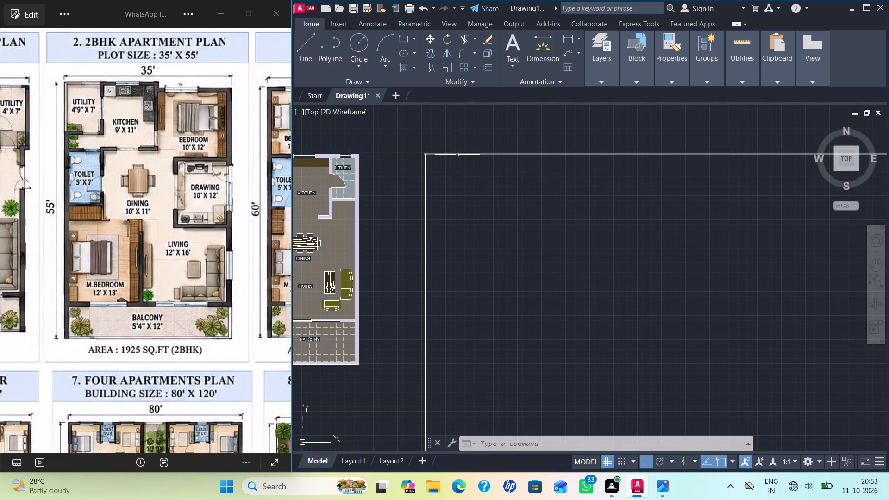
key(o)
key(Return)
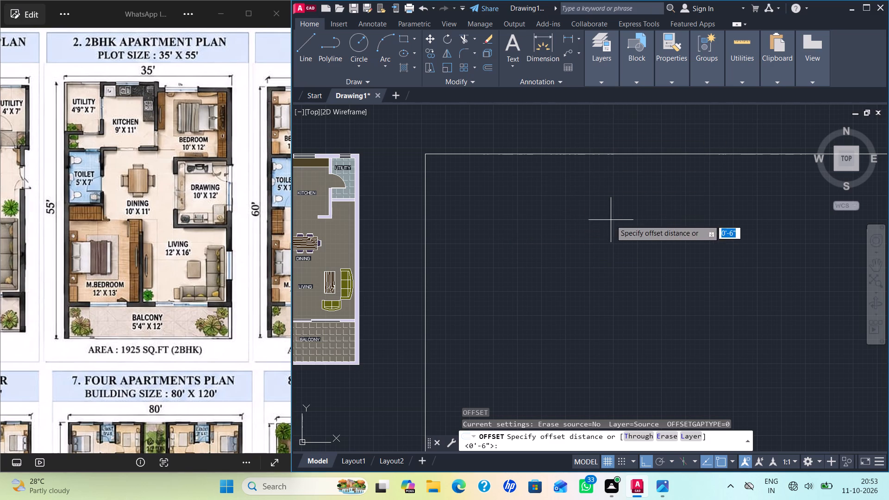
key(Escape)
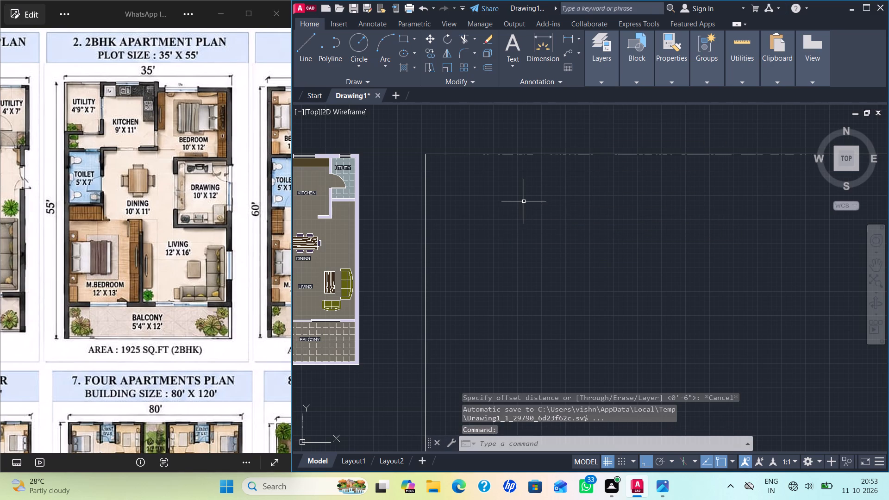
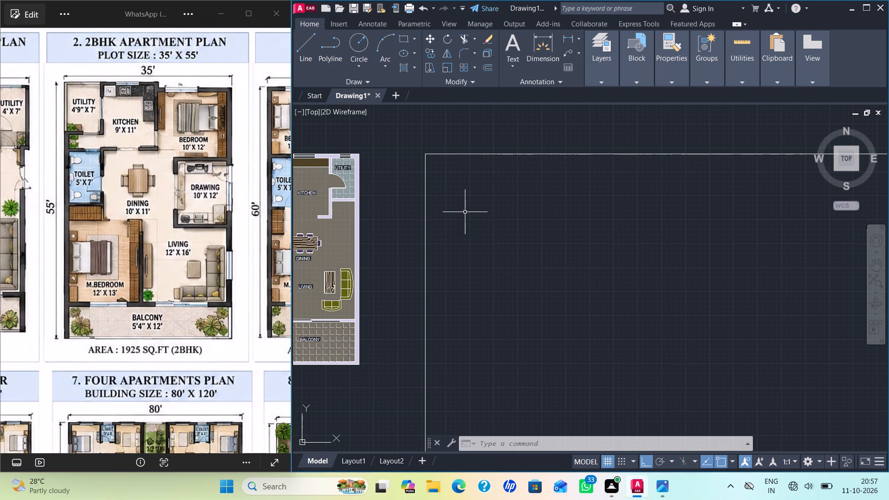
Offset the new plan's west outer wall line 6" inward to form the wall thickness.
key(o)
key(Return)
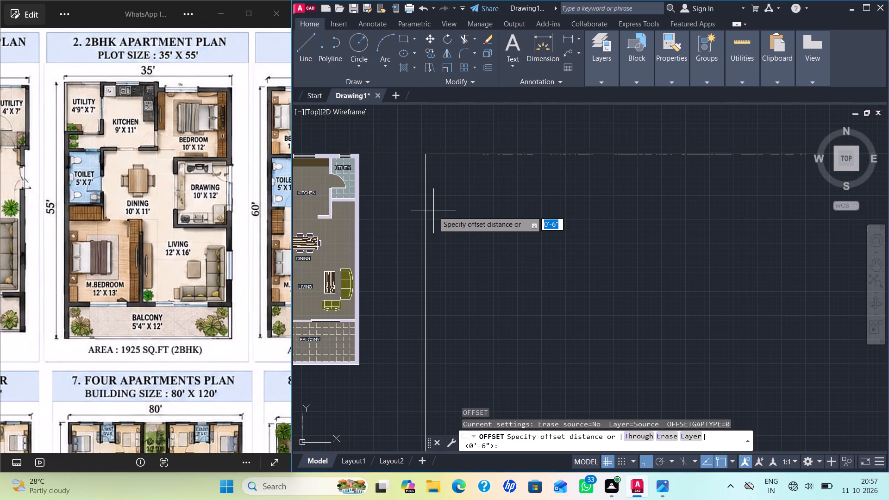
key(Return)
click(425, 212)
click(473, 212)
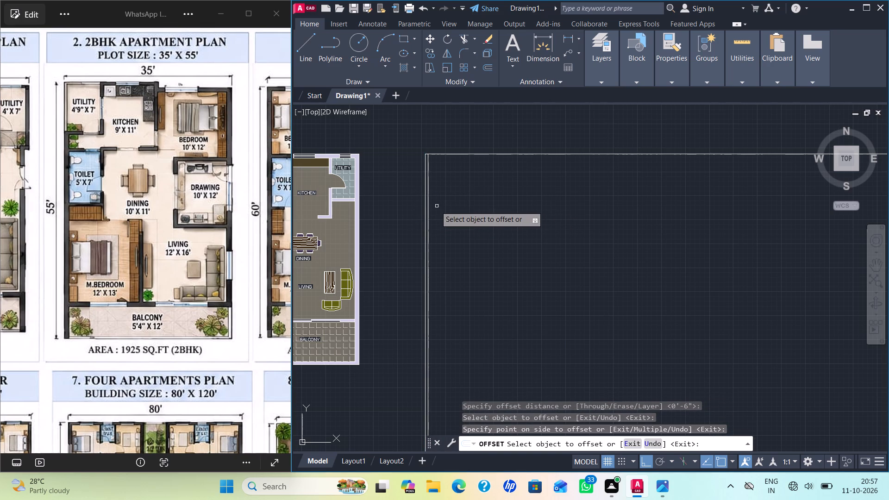
Offset the west wall's inner line 4'9" east for the utility width, and that line 9" for the partition.
click(429, 206)
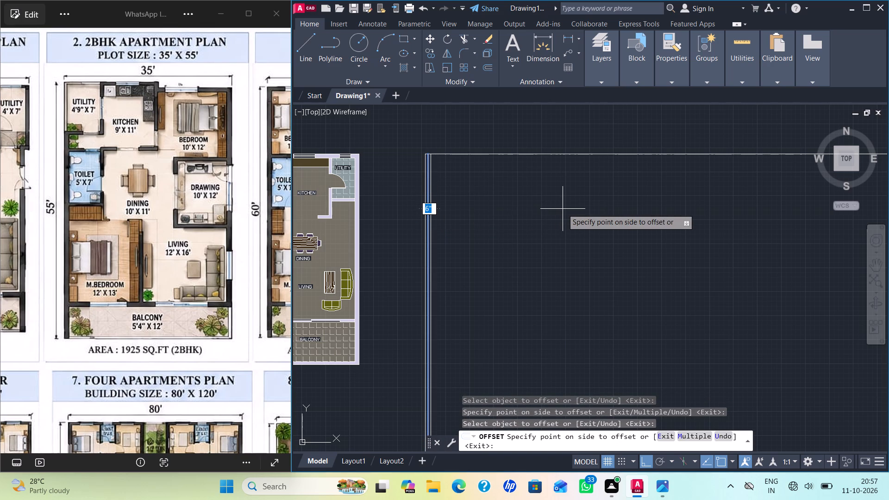
text(4')
key(9)
key(shift+quotedbl)
key(Return)
click(456, 216)
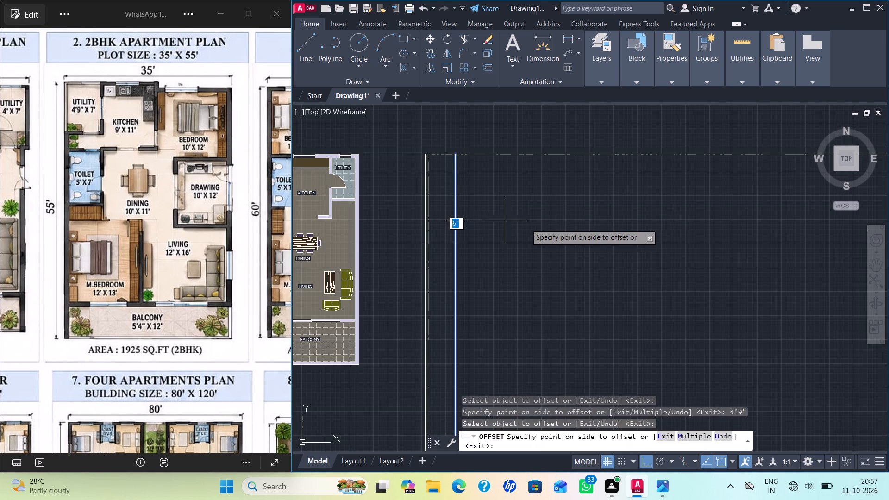
text(9")
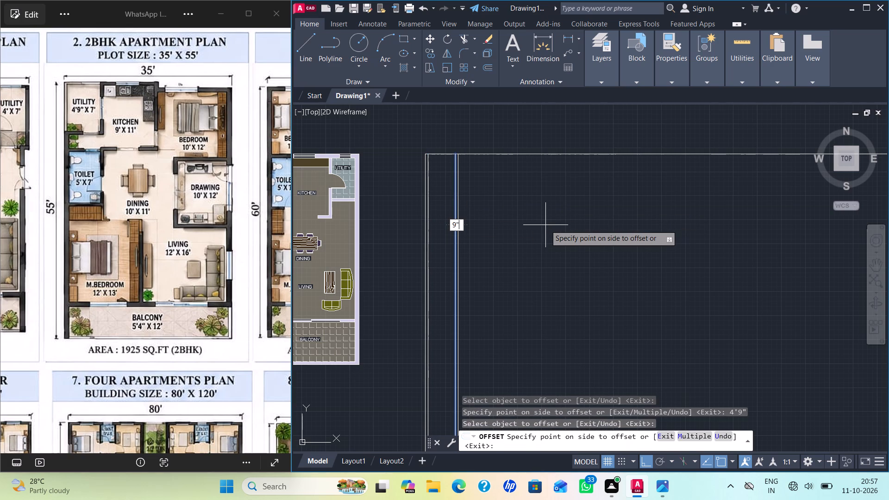
key(Return)
Offset the utility partition's east line 9' east for the kitchen width.
click(460, 220)
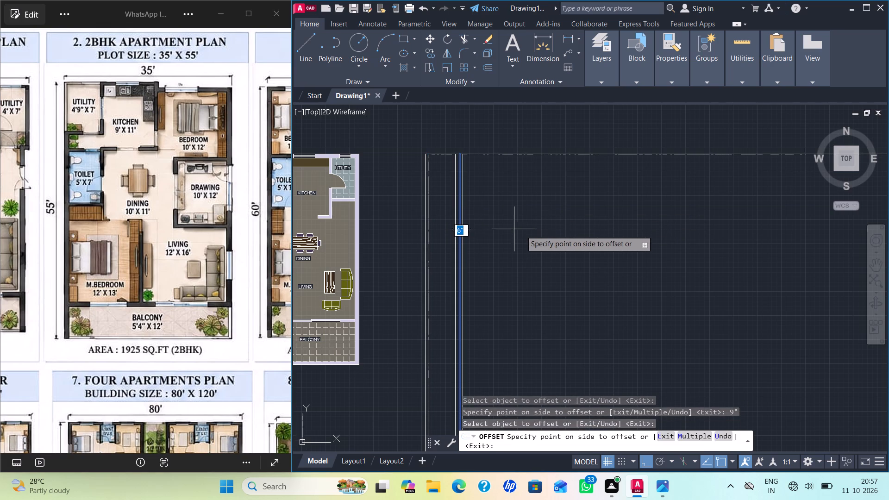
key(9)
key(apostrophe)
key(Return)
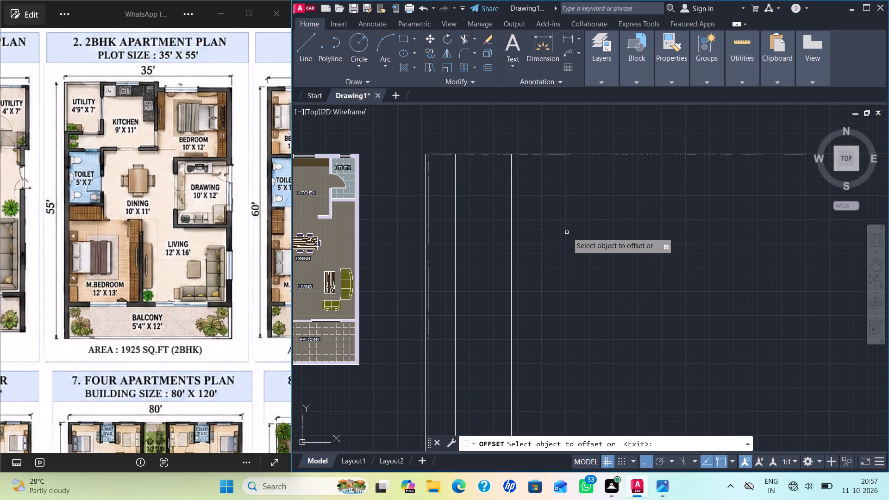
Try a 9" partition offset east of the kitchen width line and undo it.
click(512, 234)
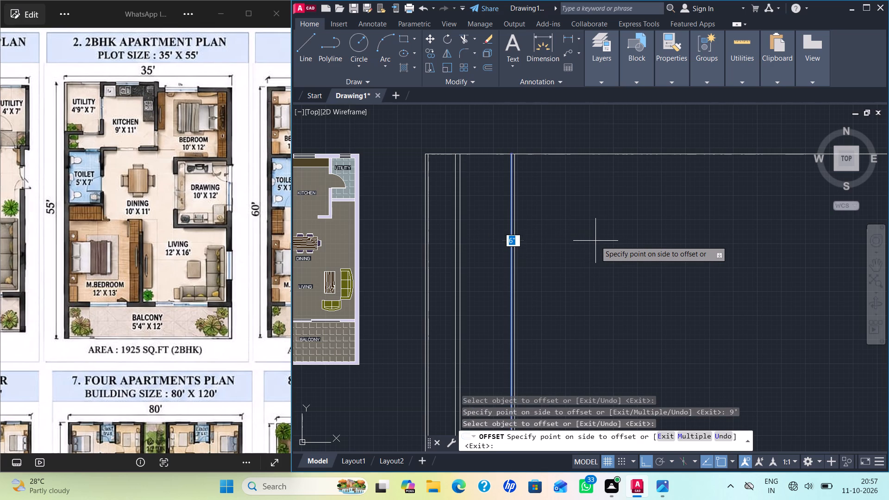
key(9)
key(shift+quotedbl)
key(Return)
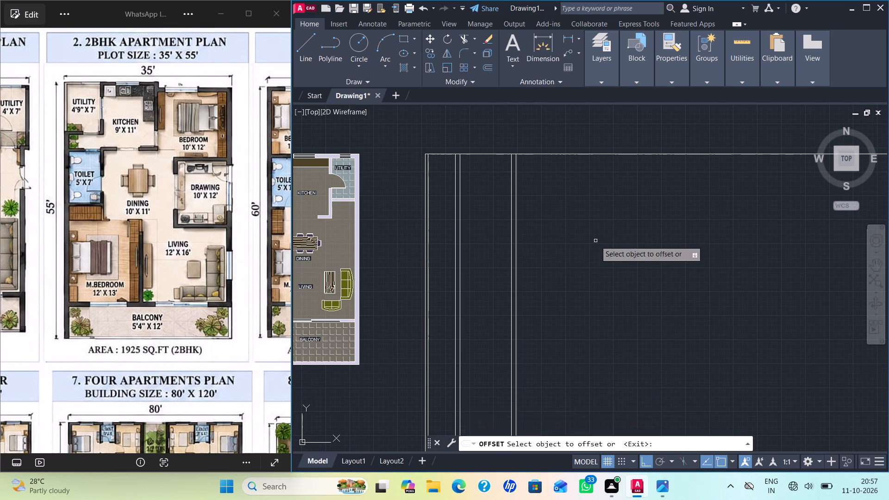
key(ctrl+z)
Offset the kitchen width line 6" east to form the kitchen-bedroom partition.
click(512, 237)
click(538, 239)
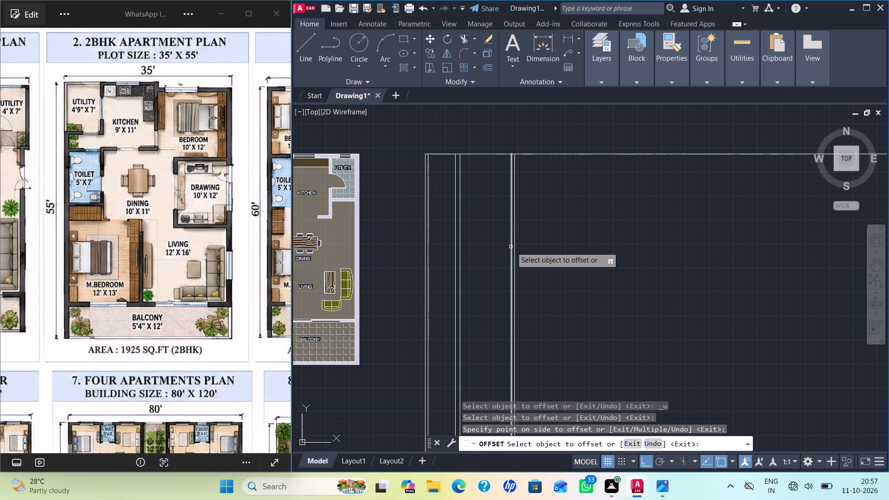
Offset the kitchen-bedroom partition's east line 10' for the bedroom width, and that line 9" for the east outer wall.
click(515, 246)
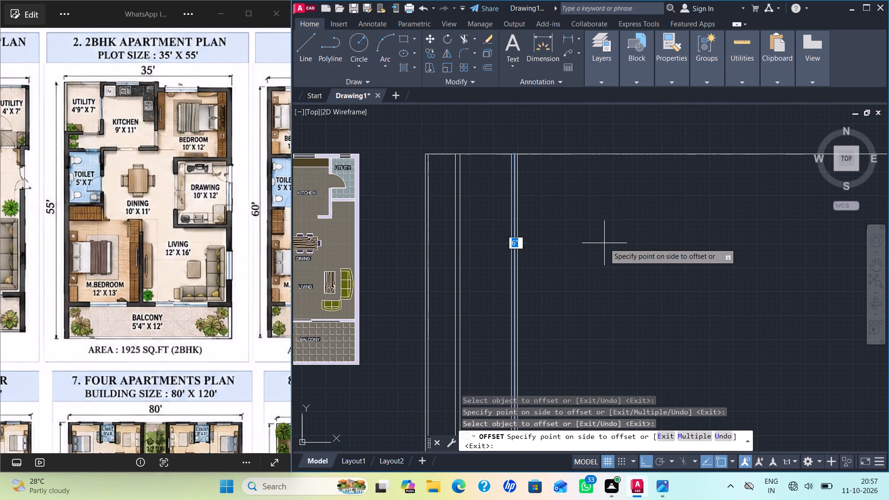
key(1)
key(0)
key(apostrophe)
key(Return)
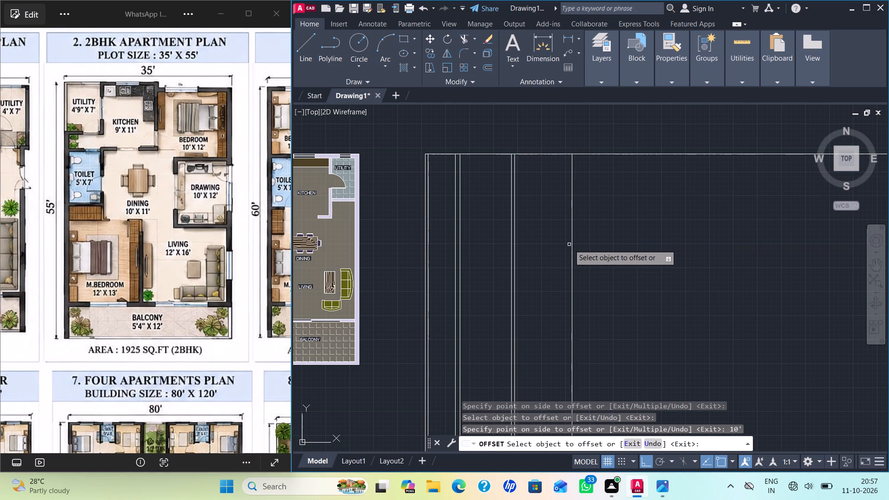
click(571, 243)
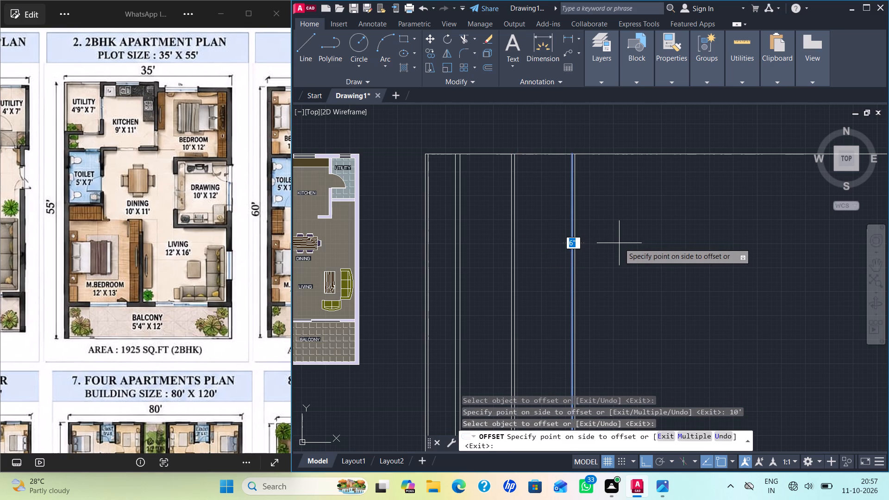
text(9")
key(Return)
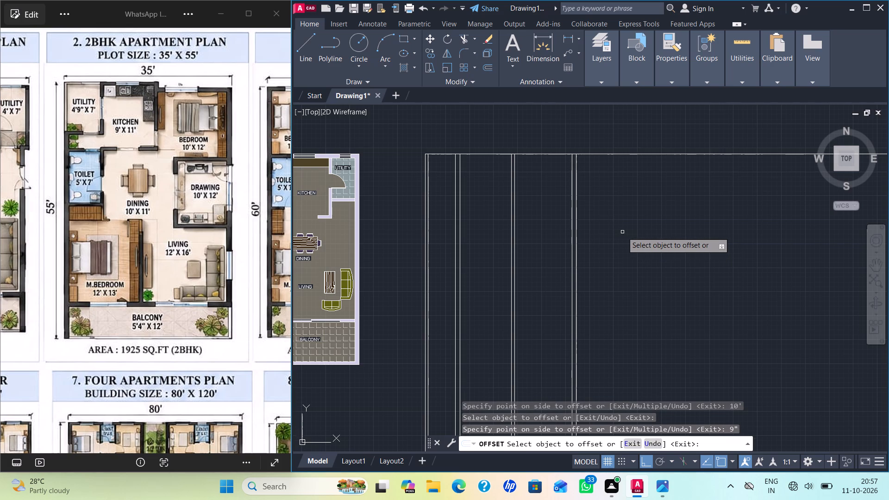
Move the six vertical lines of both partitions and the east outer wall 3" east.
middle_drag(706, 250, 812, 253)
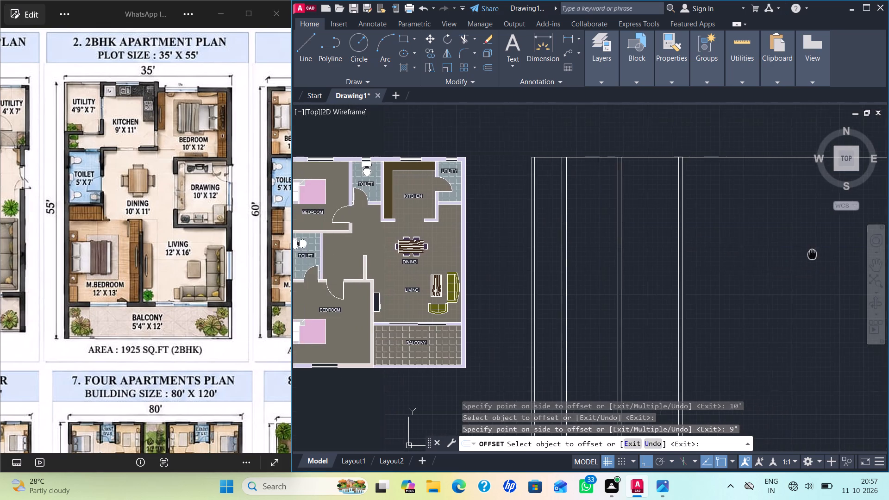
middle_drag(812, 253, 752, 260)
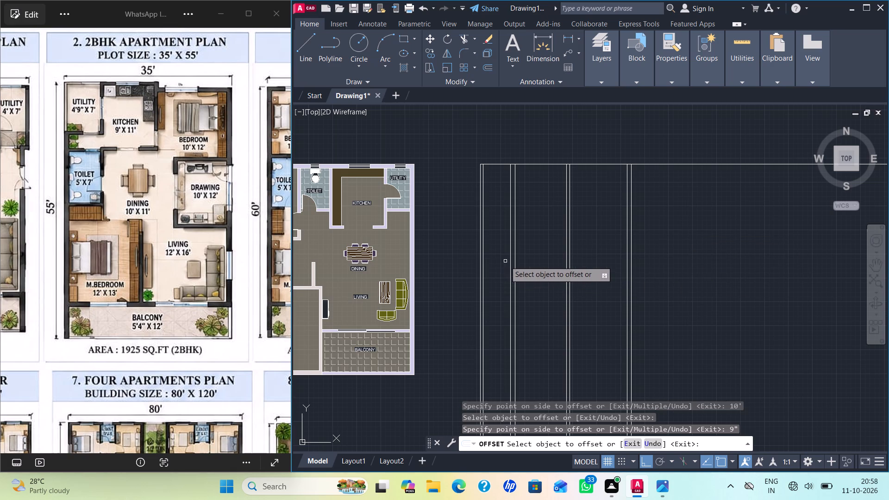
key(Escape)
drag(695, 292, 691, 287)
click(502, 203)
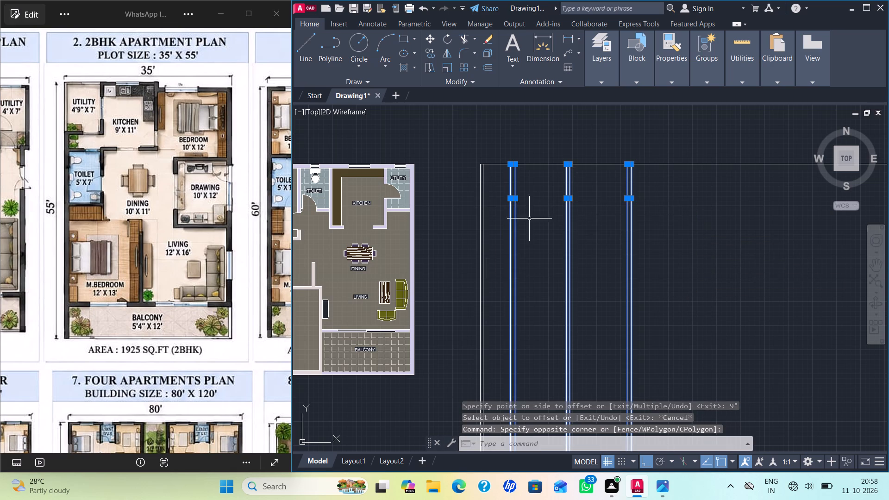
key(m)
key(Return)
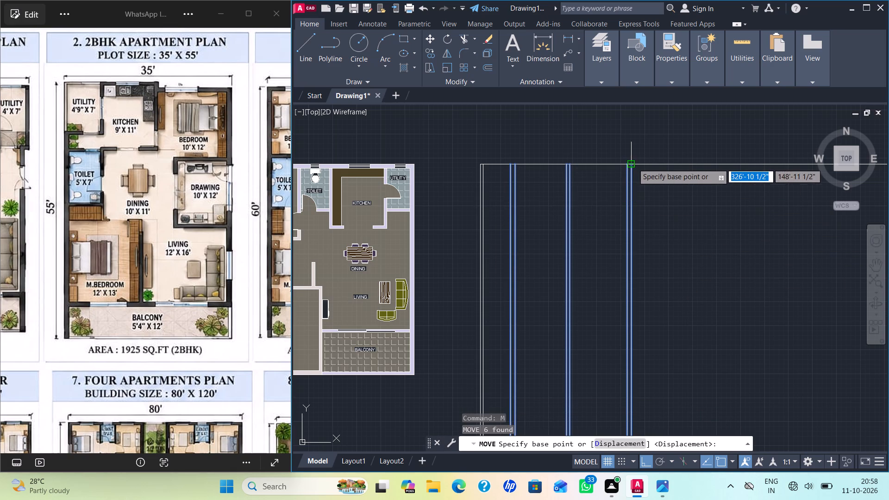
click(633, 163)
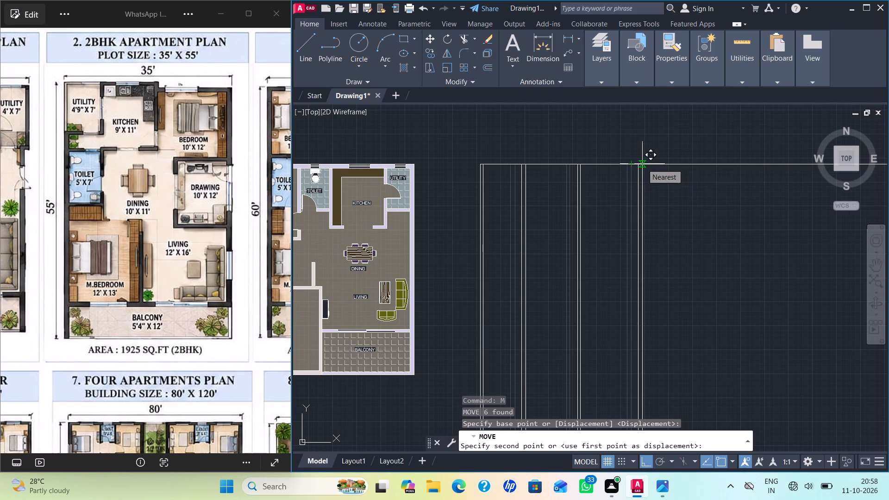
key(3)
key(shift+quotedbl)
key(Return)
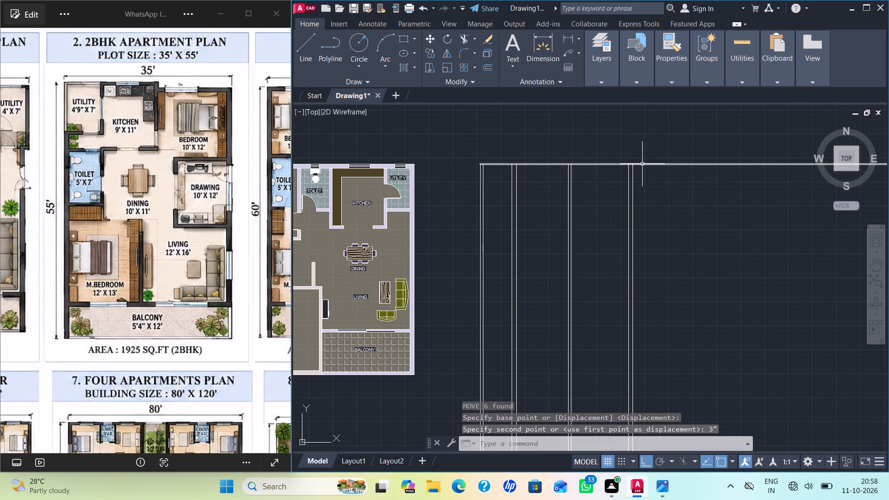
Trim the new plan's top wall line where it extends past the east outer wall.
middle_drag(677, 221, 699, 199)
key(Escape)
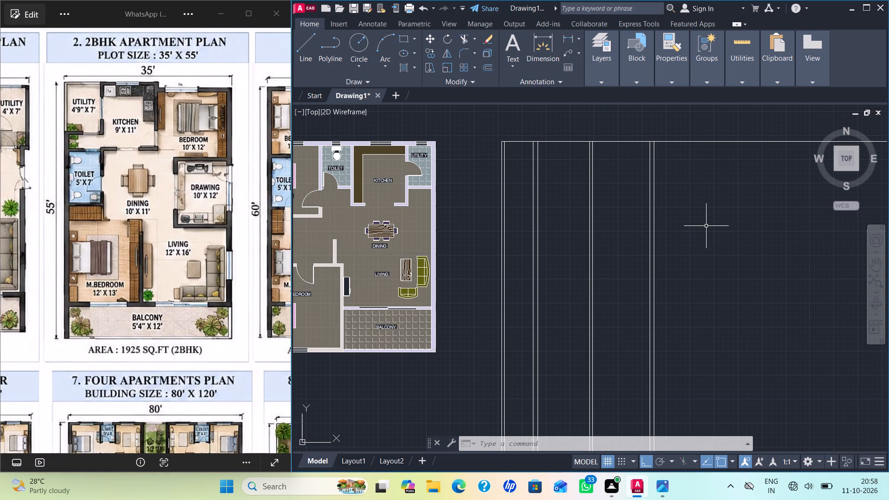
click(702, 226)
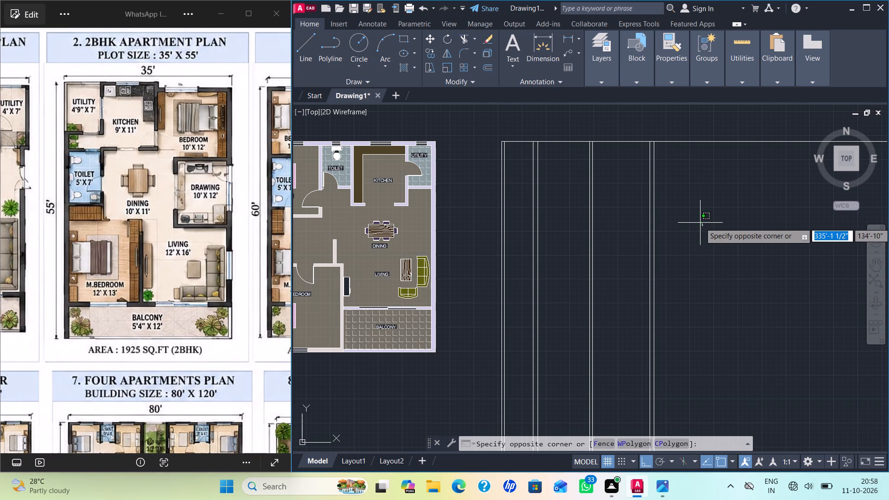
key(Escape)
text(TR)
key(Return)
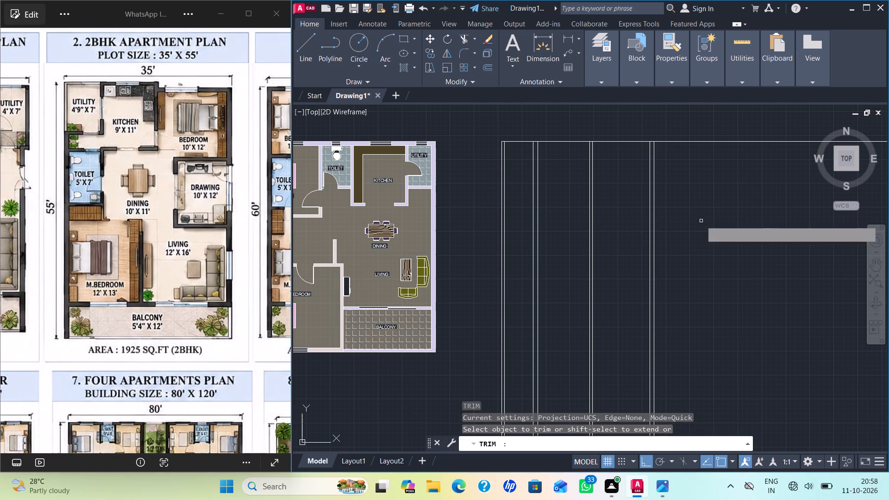
drag(701, 218, 681, 131)
key(Escape)
Offset the trimmed top outer wall line 9" inward to form the top wall thickness.
key(o)
key(Return)
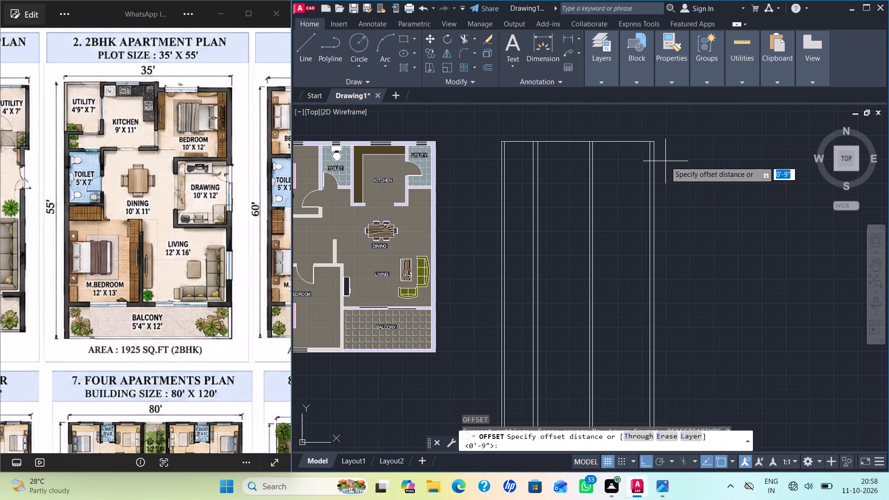
key(Return)
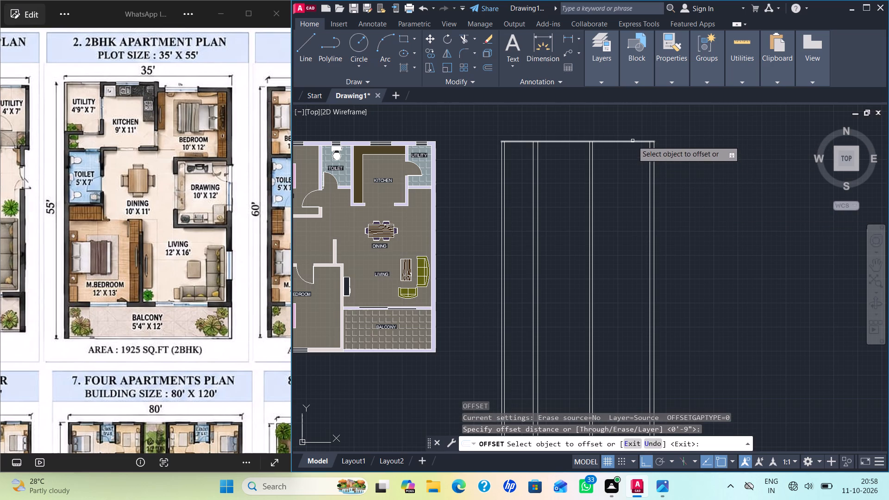
click(632, 141)
click(623, 190)
key(Escape)
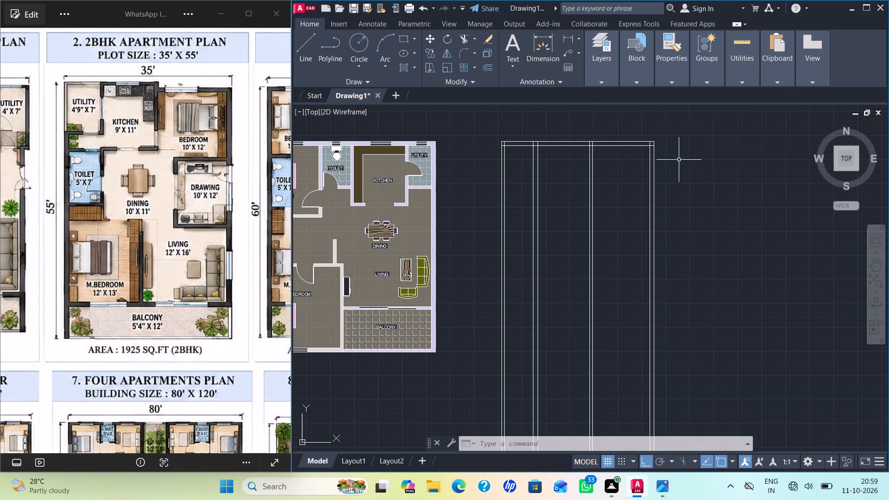
Trim the overlapping inner lines at both top wall corners and cut the partition lines back to the top wall's inner face.
scroll(649, 150, up, 2)
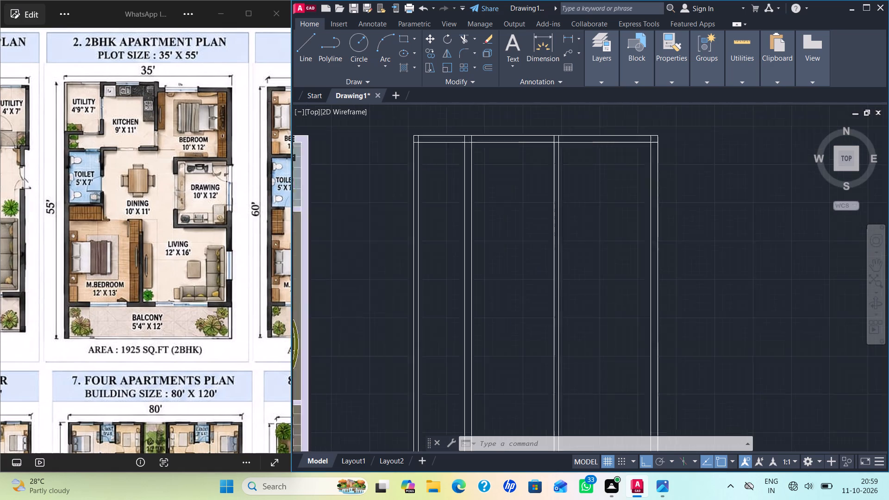
scroll(649, 150, up, 1)
key(t)
key(r)
key(Return)
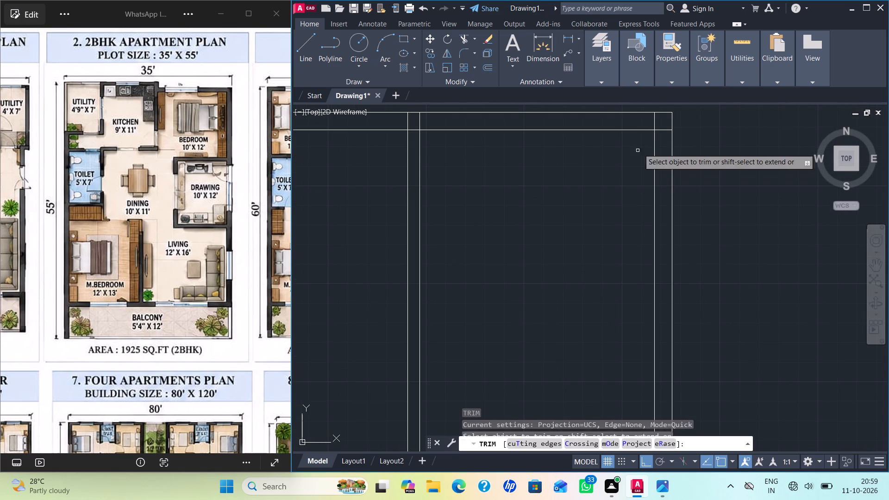
drag(650, 121, 664, 151)
scroll(662, 153, down, 1)
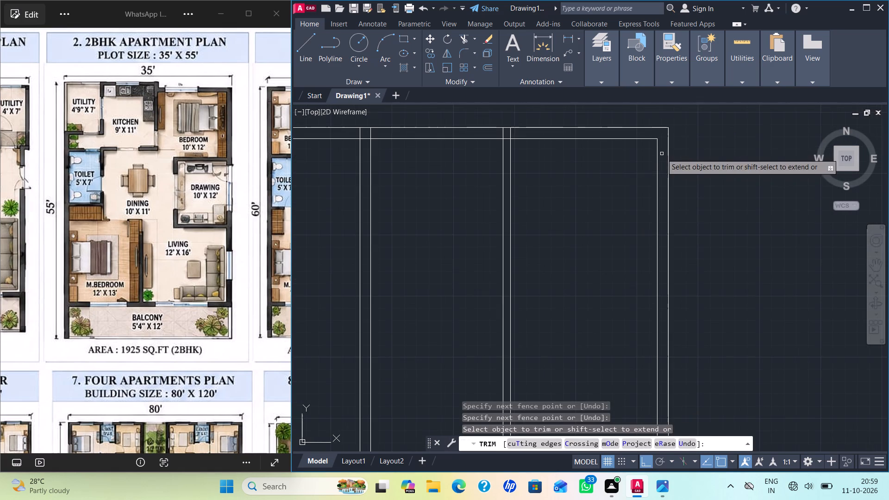
drag(496, 134, 532, 131)
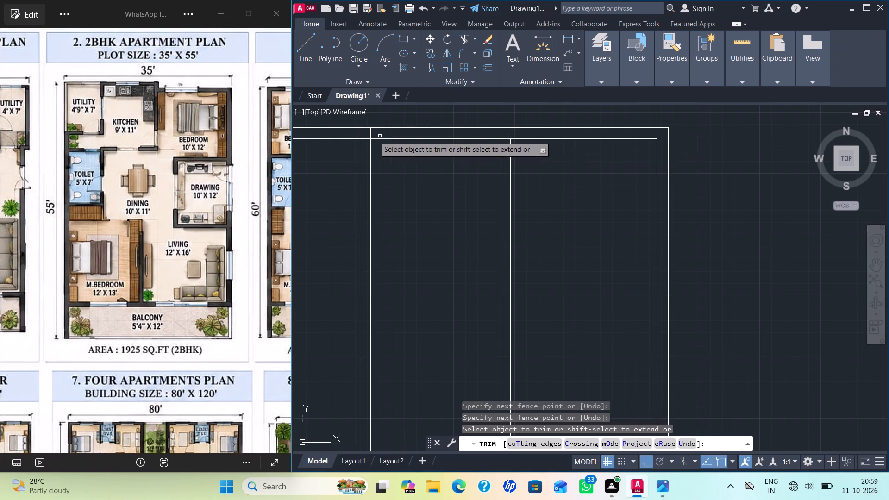
drag(351, 133, 396, 132)
scroll(389, 140, down, 1)
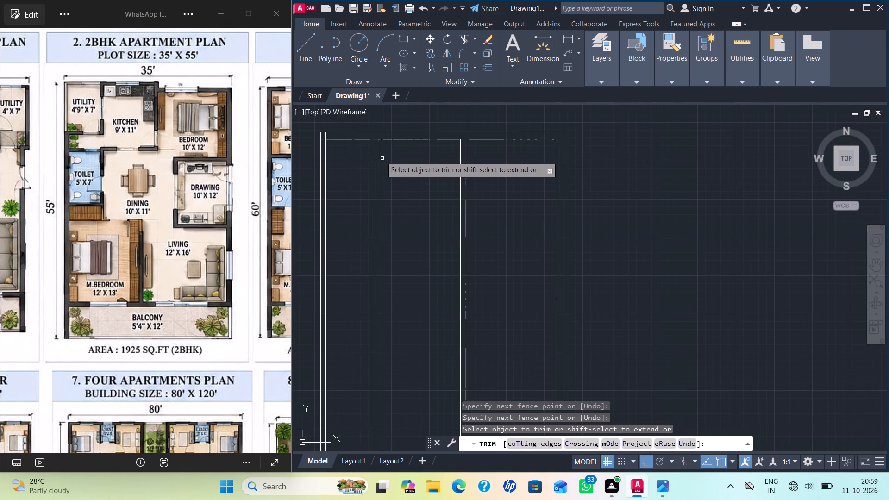
scroll(323, 135, up, 3)
drag(343, 137, 325, 173)
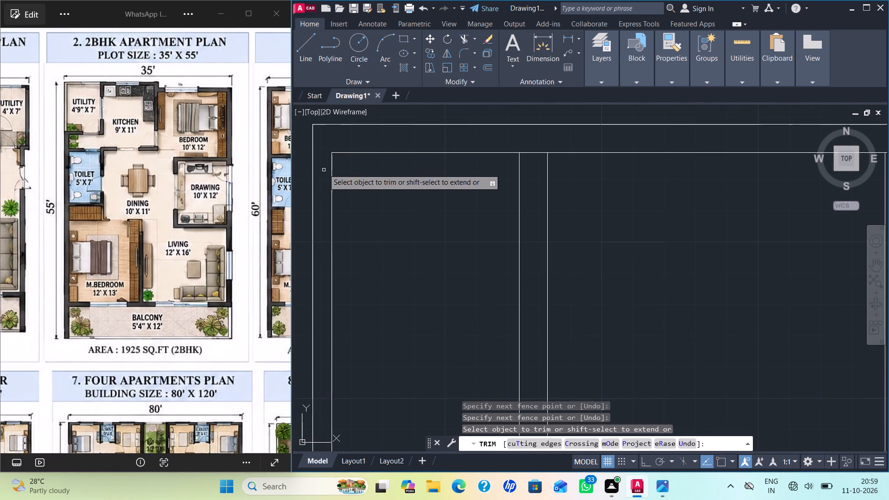
scroll(324, 163, down, 3)
key(Escape)
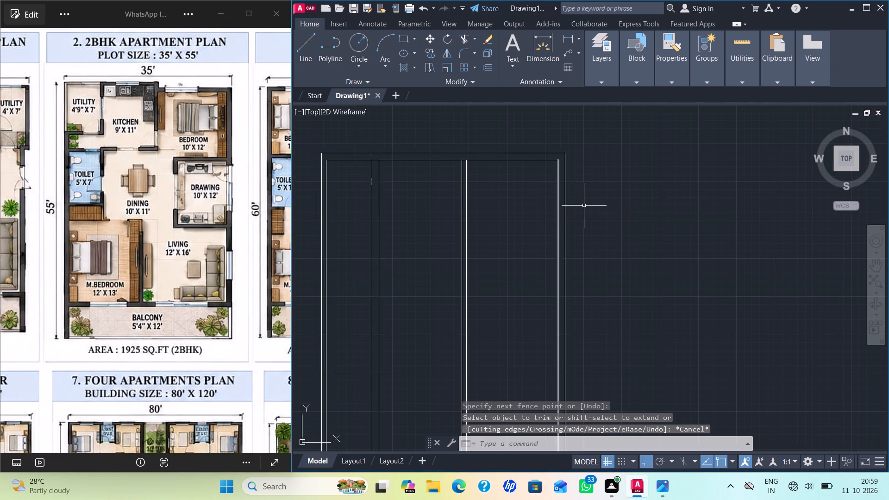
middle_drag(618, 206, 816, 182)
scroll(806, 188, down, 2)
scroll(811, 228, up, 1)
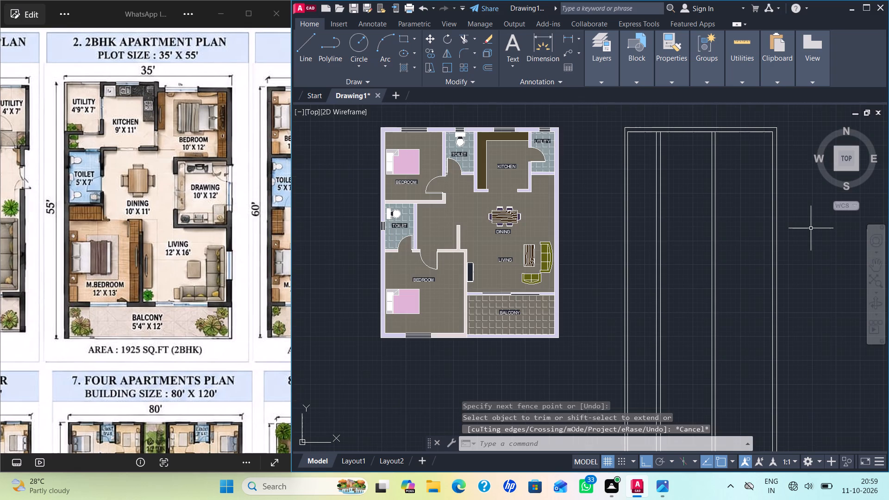
Offset the top wall's inner line 7' down, and offset the resulting line 6" further down to form a horizontal wall.
middle_drag(796, 236, 660, 258)
scroll(677, 217, up, 1)
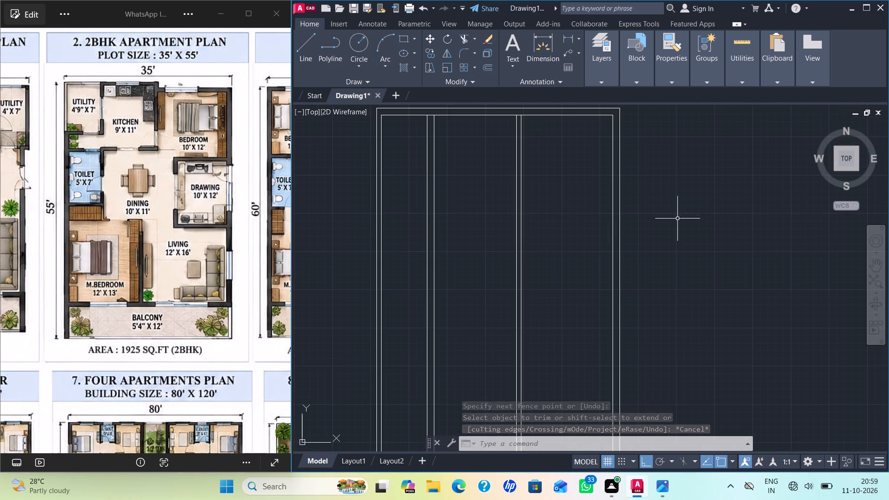
middle_drag(677, 222, 717, 268)
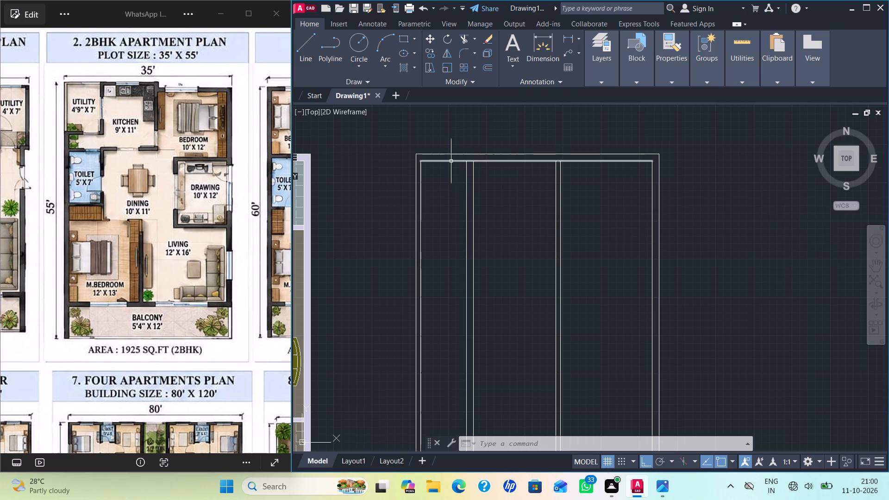
key(o)
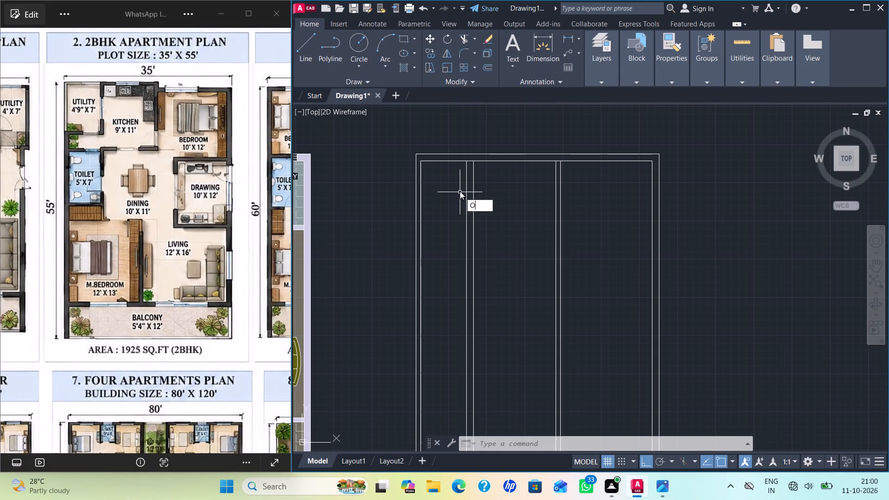
key(Return)
text(7')
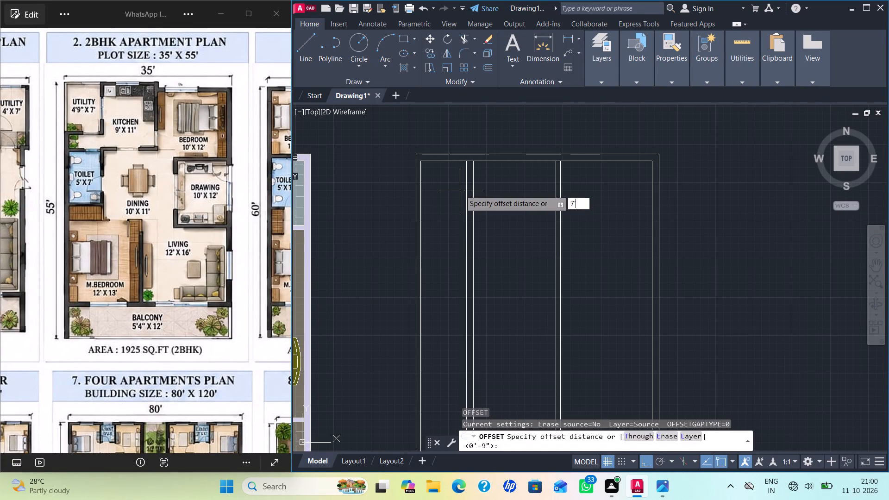
key(Return)
click(446, 162)
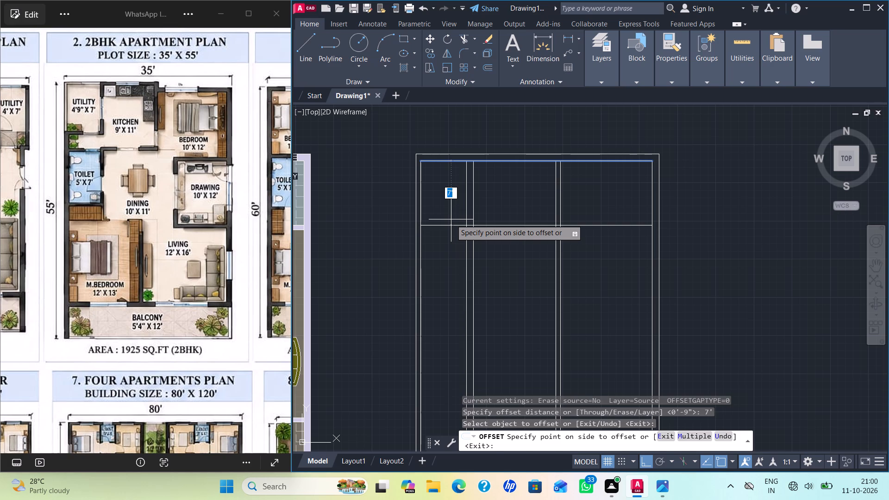
click(451, 219)
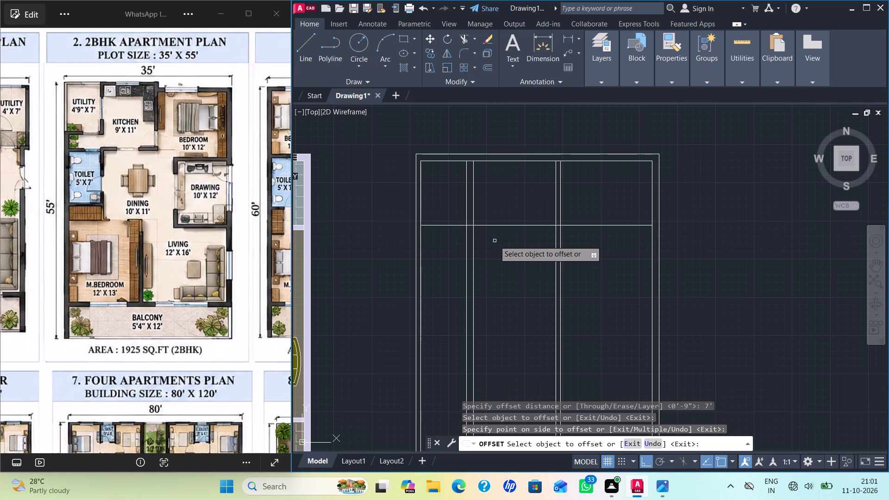
click(520, 225)
text(6")
key(Return)
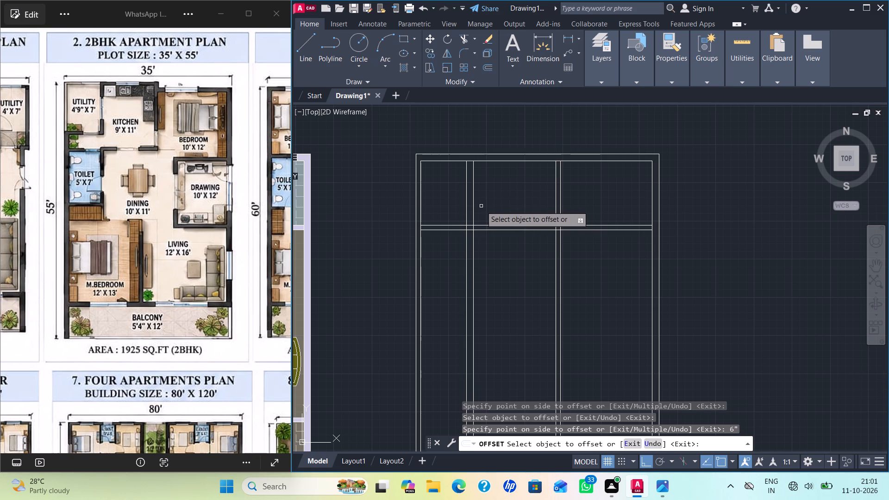
key(Escape)
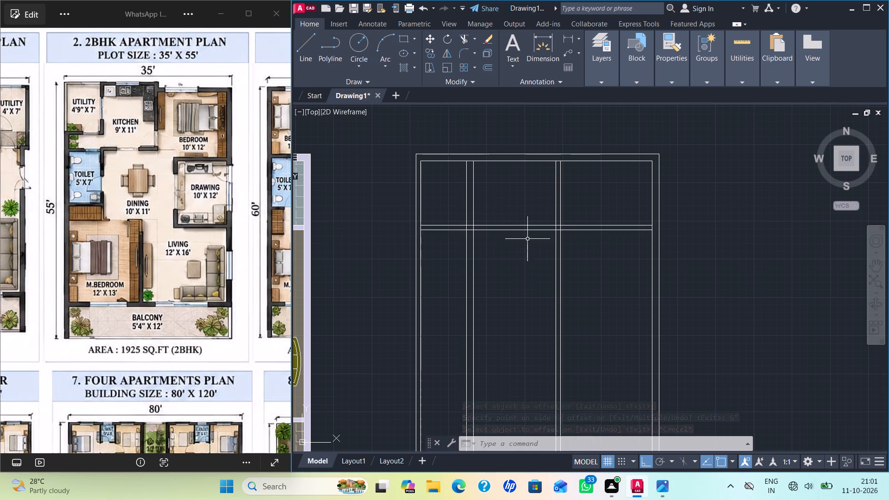
Trim the horizontal wall between the two partitions and the west partition below it, cleaning the utility room's corner.
text(TR)
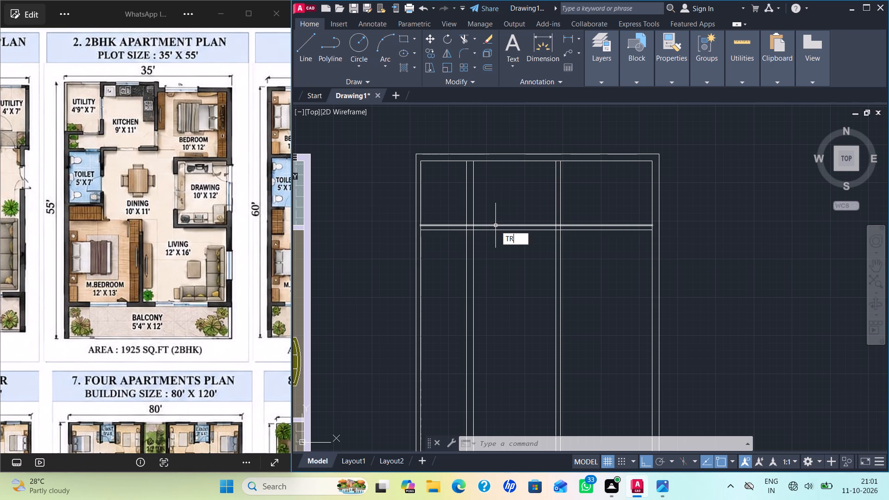
key(Return)
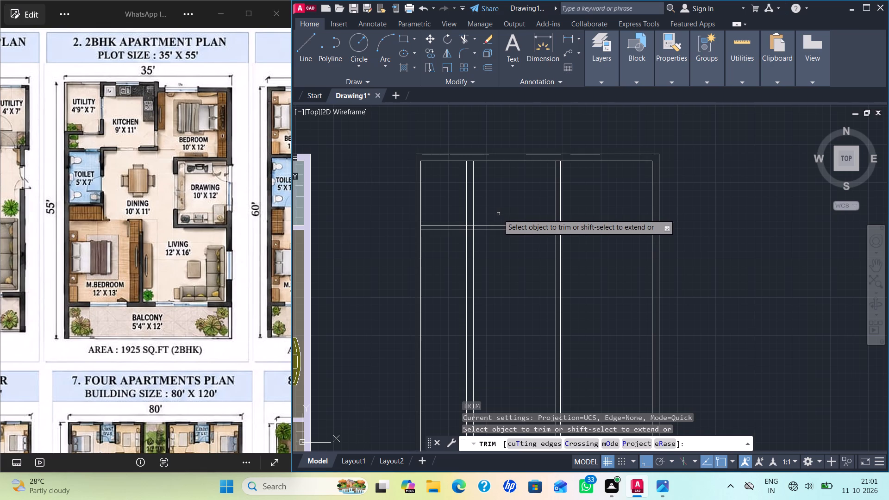
drag(495, 212, 444, 270)
scroll(475, 222, up, 3)
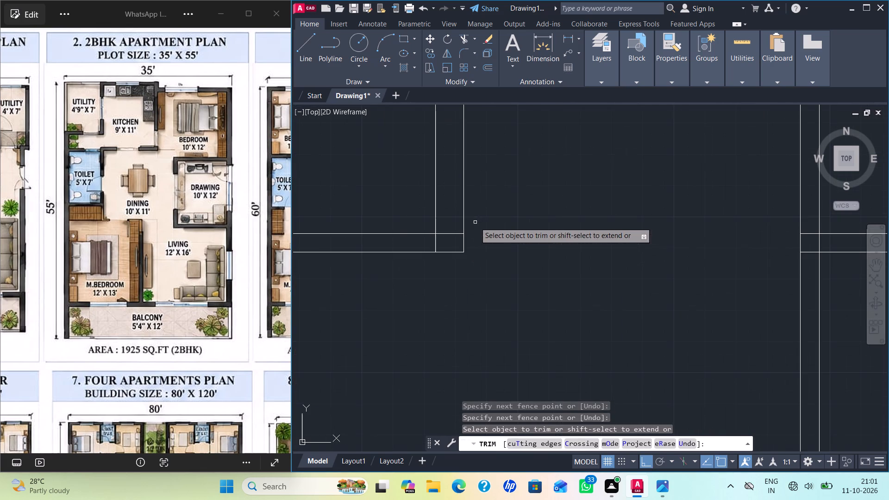
drag(448, 226, 417, 241)
scroll(542, 260, down, 3)
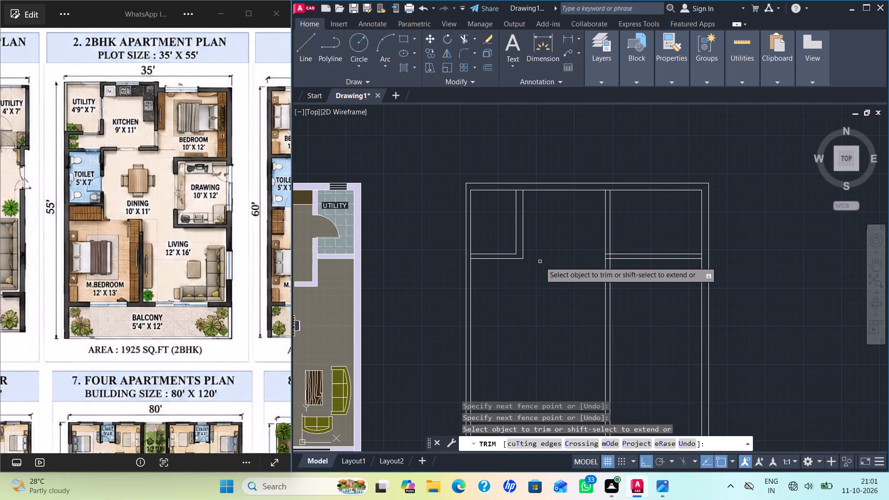
key(grave)
key(Escape)
scroll(538, 247, up, 1)
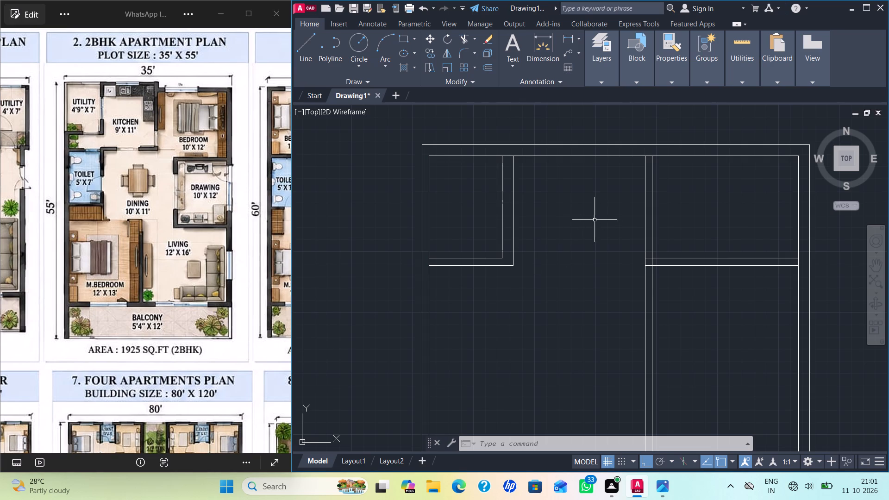
key(Escape)
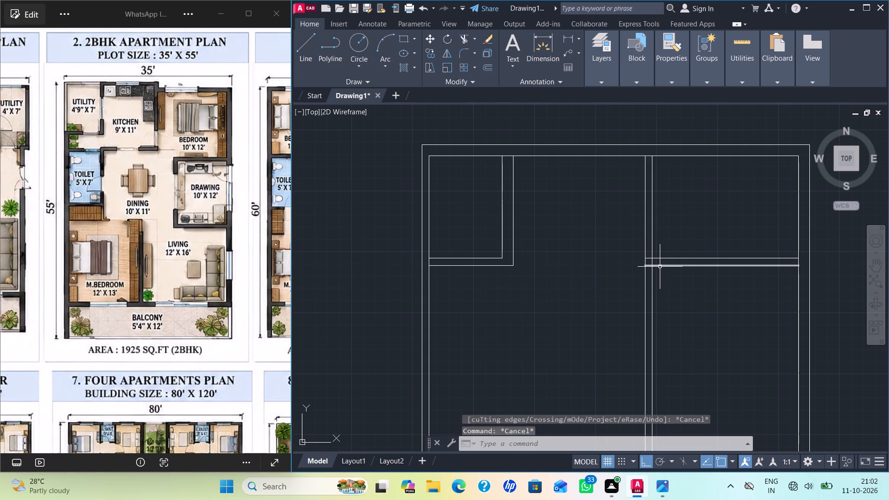
Move the two remaining horizontal wall lines between the east partition and east outer wall 5' down.
drag(718, 278, 717, 273)
click(688, 229)
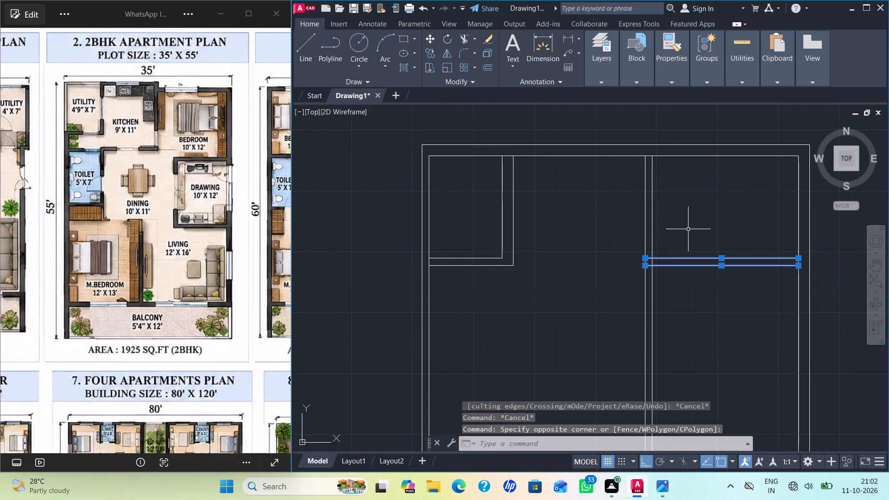
middle_drag(702, 247, 602, 231)
key(m)
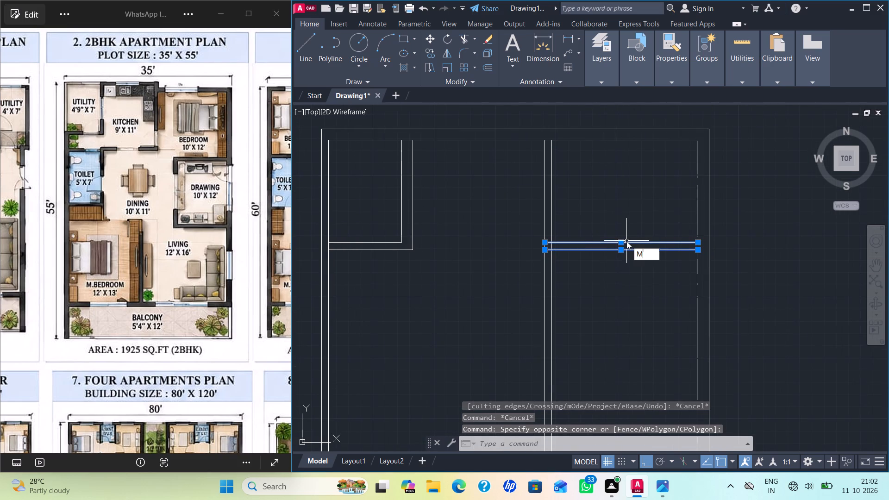
key(Return)
click(699, 244)
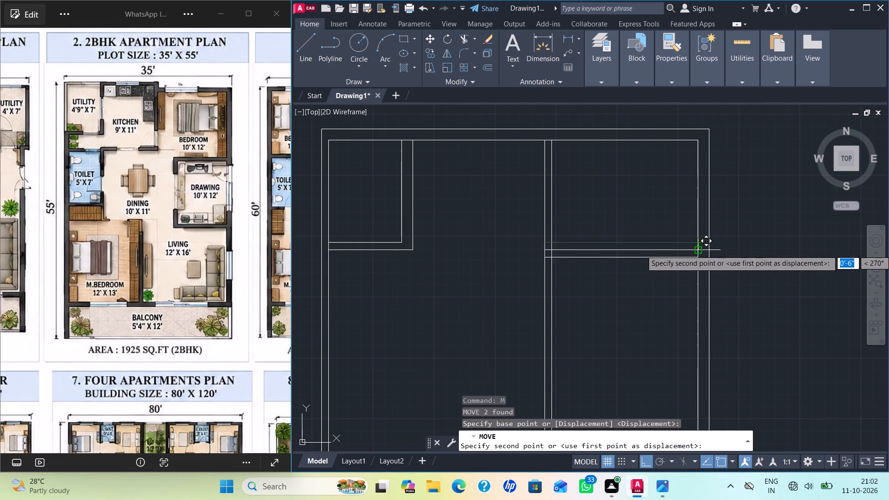
text(5')
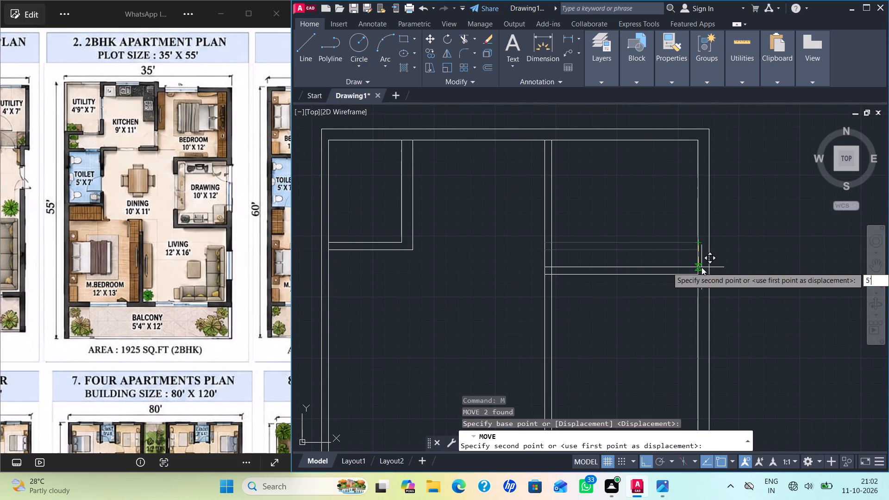
key(Return)
Draw a 9' horizontal line from the bedroom wall's upper west end to align with the utility room's outer corner.
scroll(701, 266, down, 2)
scroll(691, 265, up, 1)
middle_drag(650, 270, 651, 270)
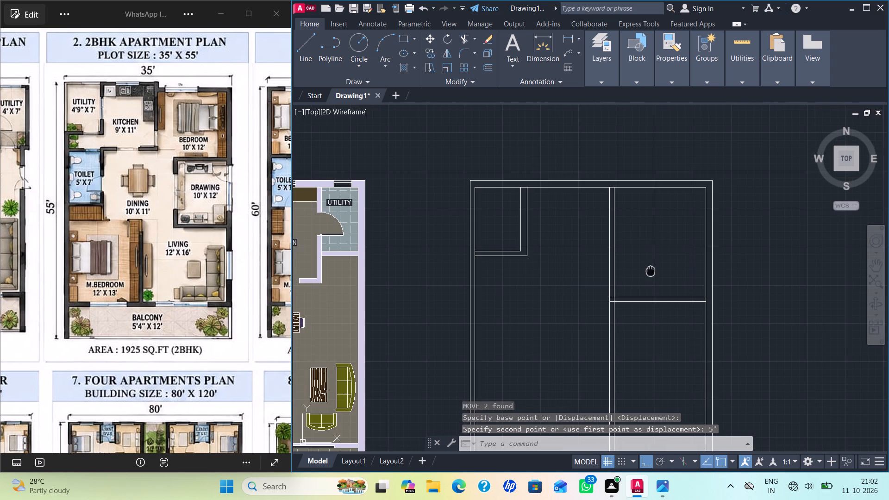
middle_drag(651, 270, 647, 247)
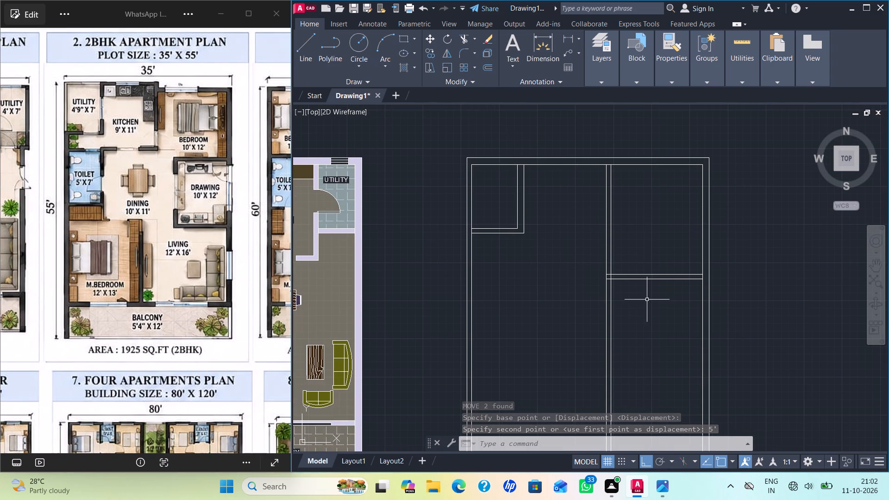
scroll(614, 269, up, 1)
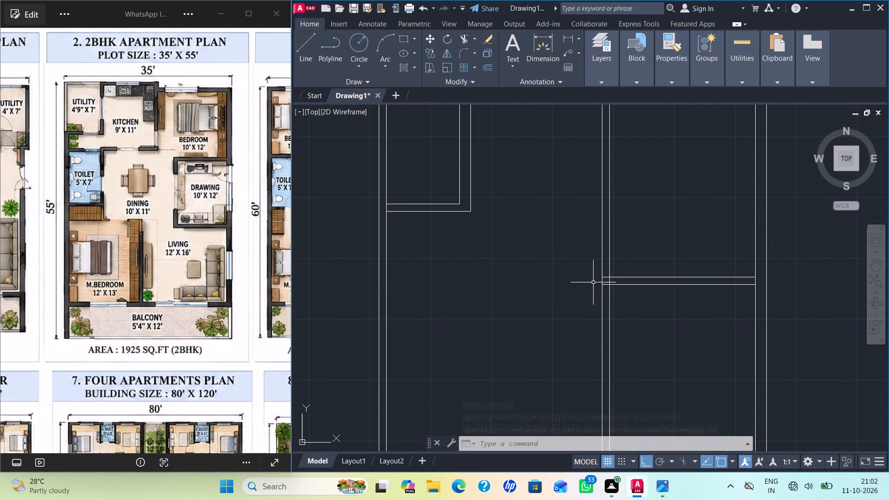
key(l)
key(Return)
click(604, 277)
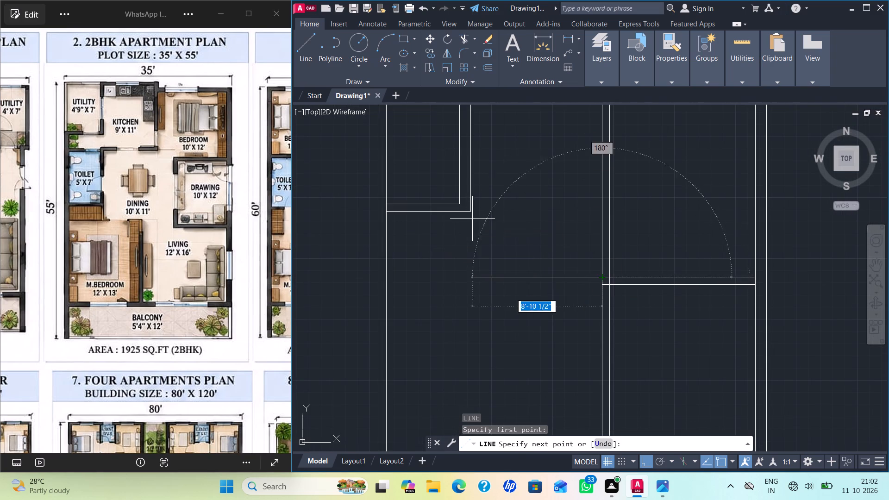
click(470, 278)
key(space)
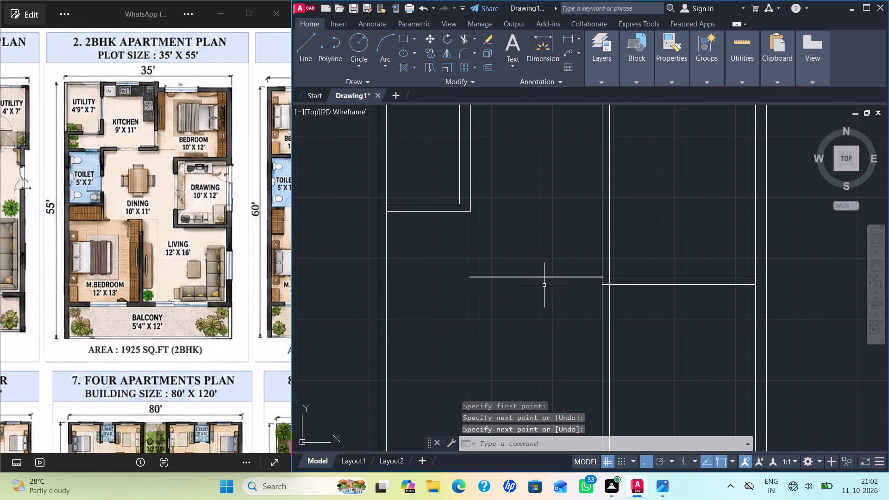
Offset the new kitchen line 6" down to form the kitchen's lower wall.
key(o)
key(Return)
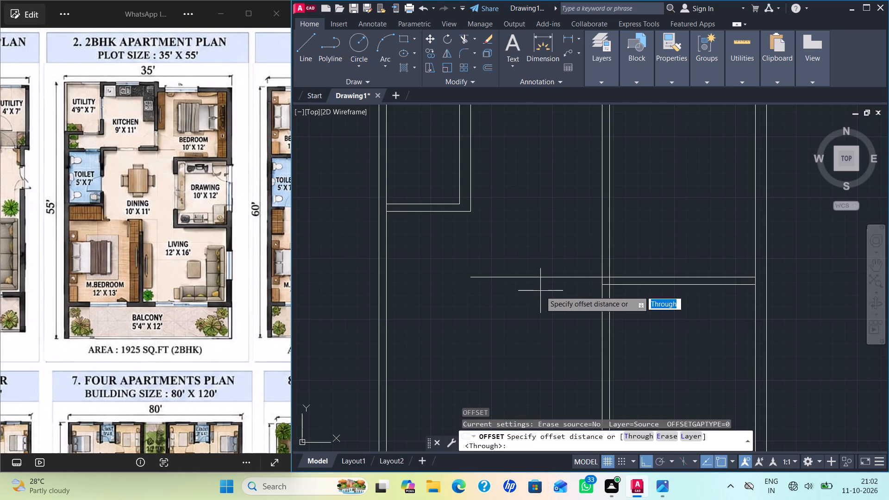
key(6)
key(shift+quotedbl)
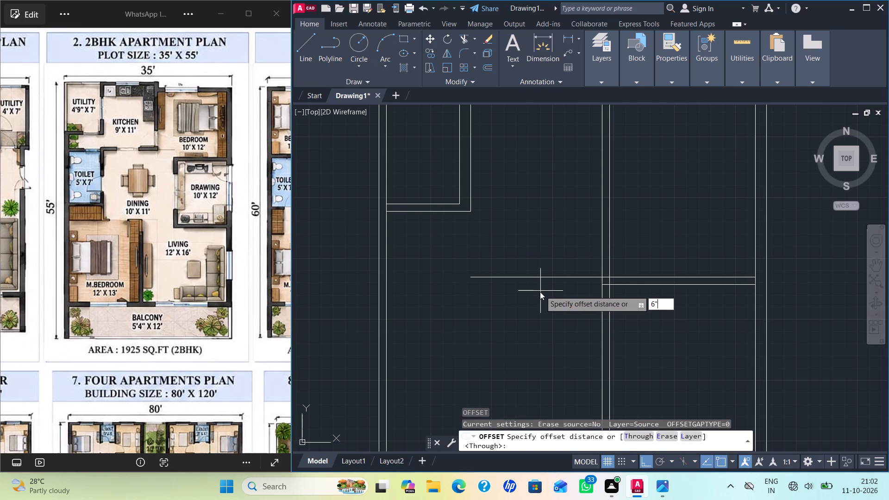
key(Return)
click(542, 277)
click(543, 302)
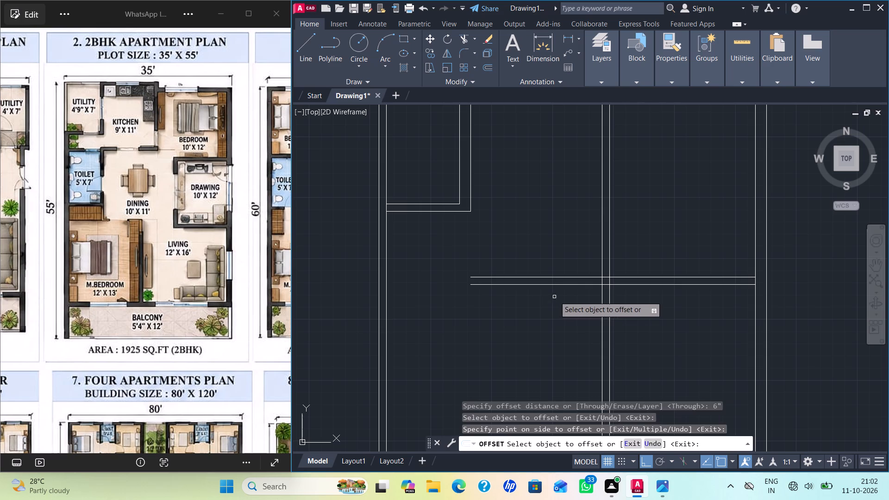
key(Escape)
Move both lines of the kitchen's lower wall 1' up.
drag(555, 296, 548, 282)
click(533, 262)
key(m)
key(Return)
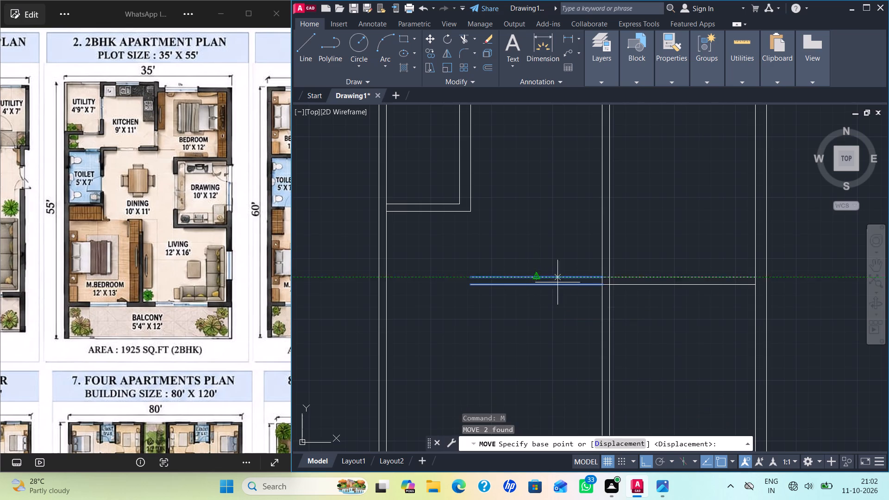
click(601, 278)
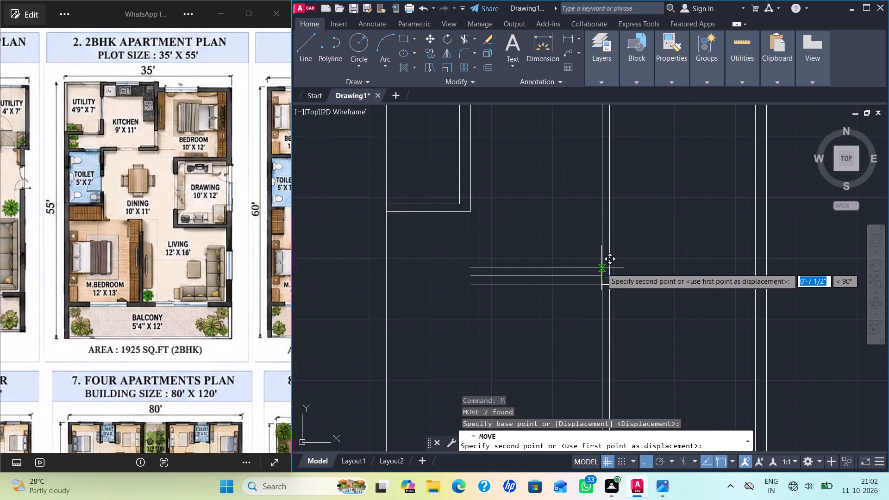
text(1')
key(Return)
scroll(646, 259, down, 1)
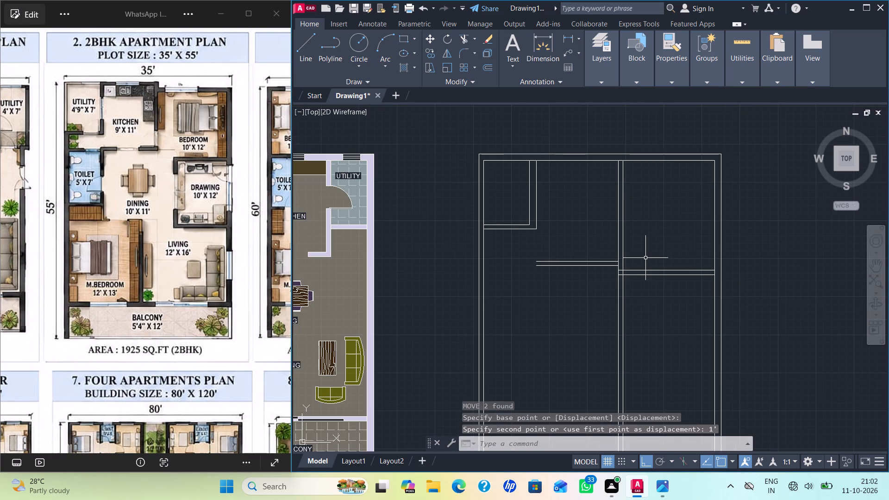
key(Escape)
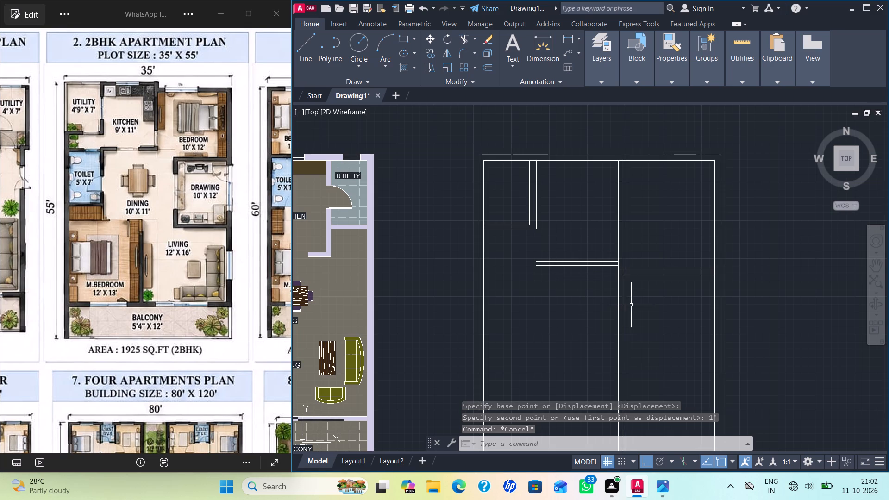
Trim the east partition lines below the bedroom's lower wall and clean up the overlapping lines at their corner.
key(t)
key(r)
key(Return)
drag(601, 300, 633, 293)
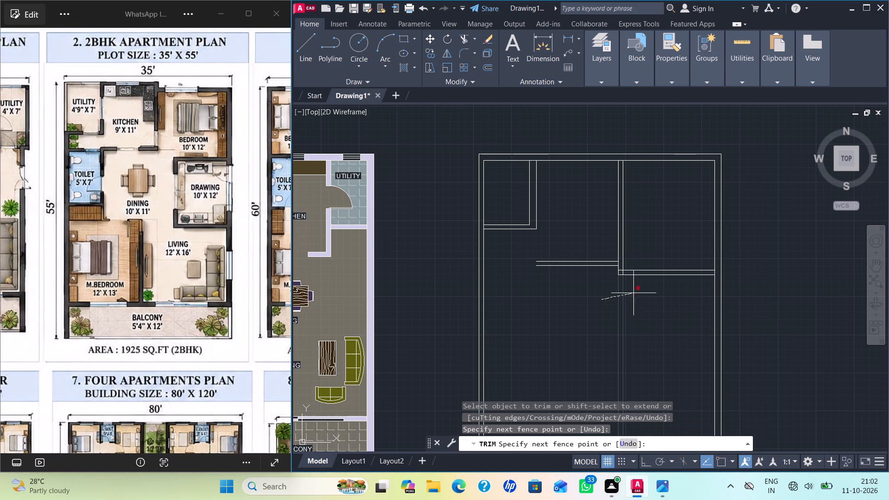
drag(633, 293, 652, 289)
scroll(612, 272, up, 3)
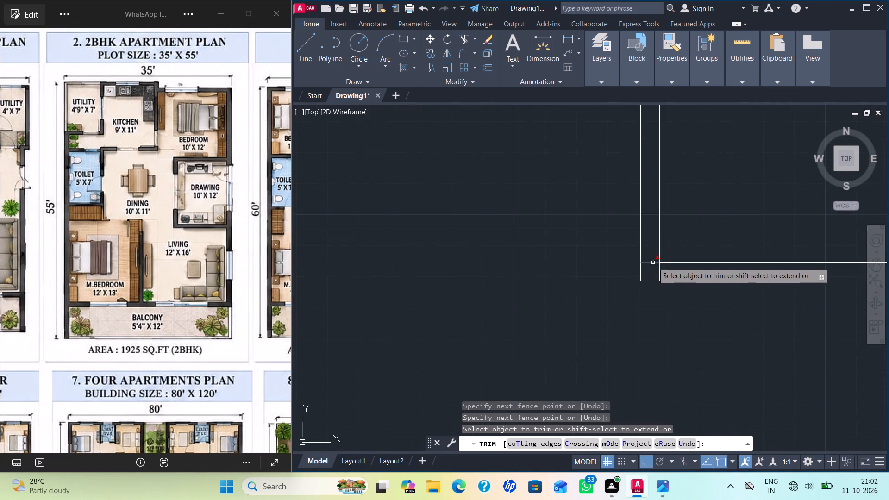
drag(647, 259, 677, 272)
scroll(676, 270, down, 2)
scroll(575, 286, down, 1)
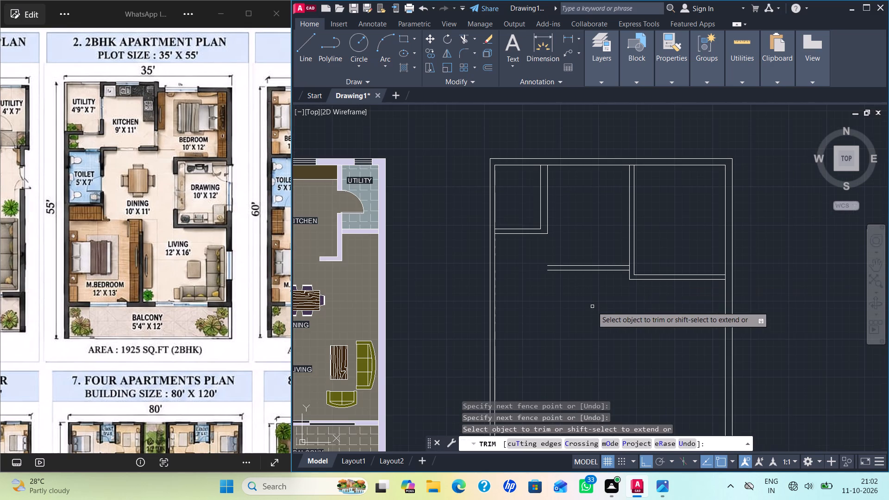
middle_drag(593, 306, 552, 293)
key(Escape)
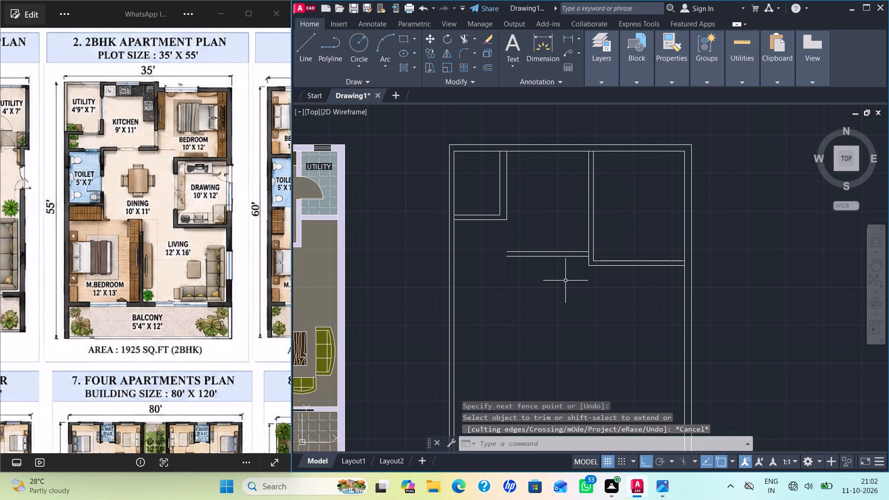
middle_drag(576, 277, 531, 280)
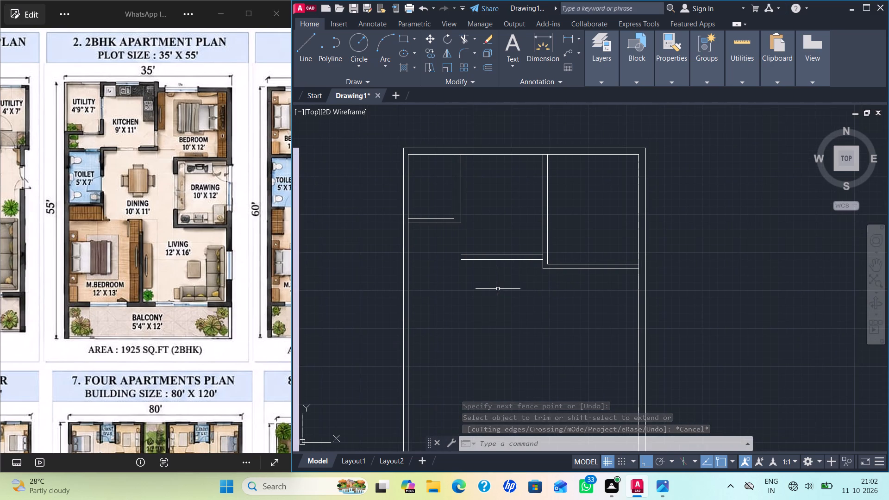
Extend both lines of the kitchen's lower wall west to the inner face of the outer wall.
middle_drag(504, 286, 519, 275)
text(EX)
key(Return)
click(481, 249)
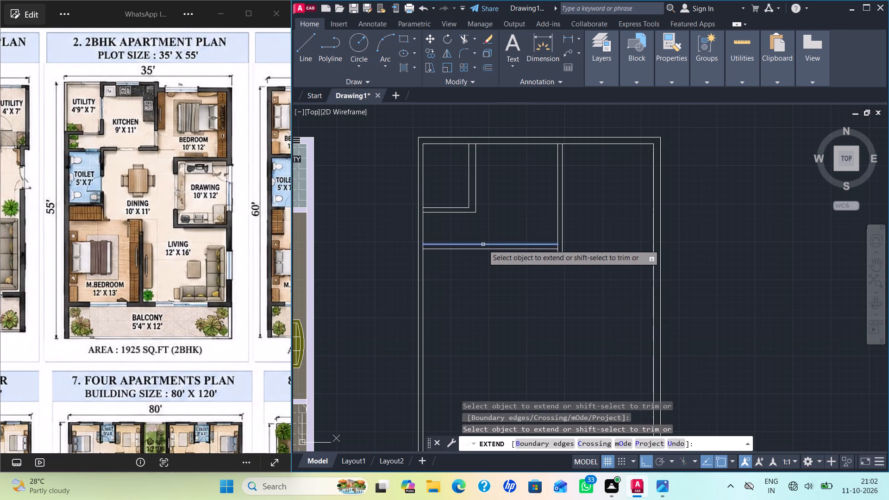
click(483, 244)
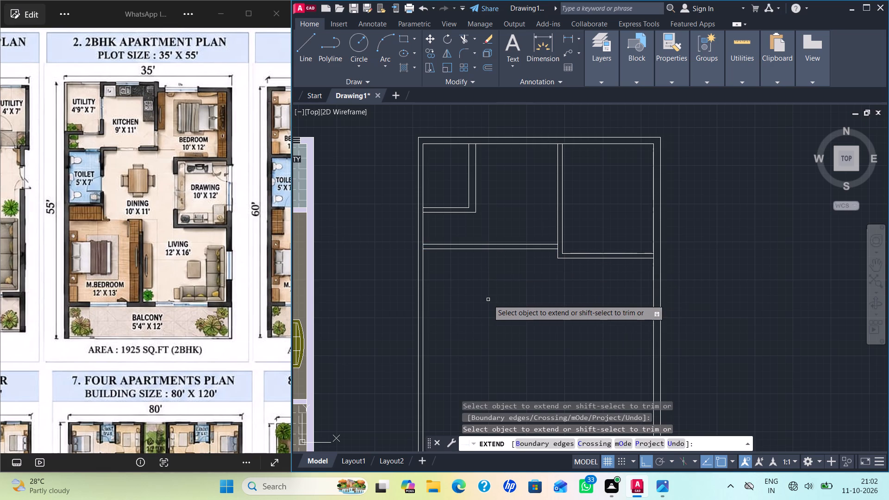
scroll(488, 300, down, 1)
scroll(488, 300, up, 1)
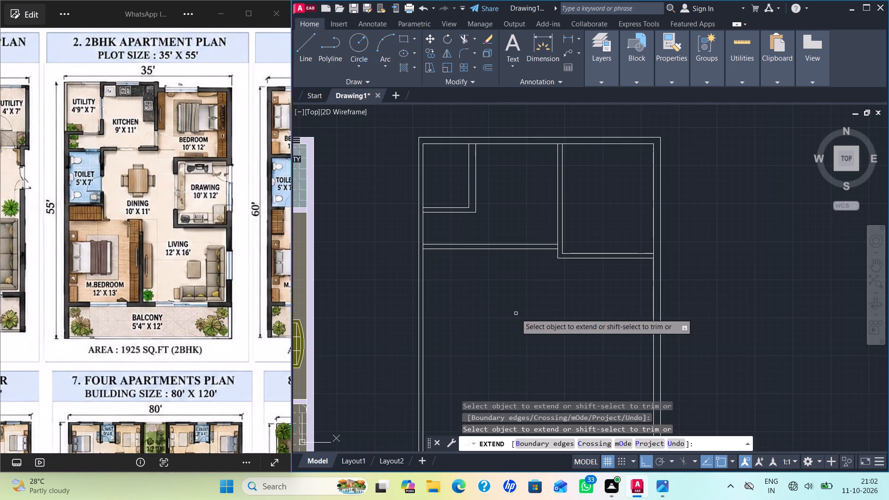
middle_drag(517, 312, 520, 299)
key(Escape)
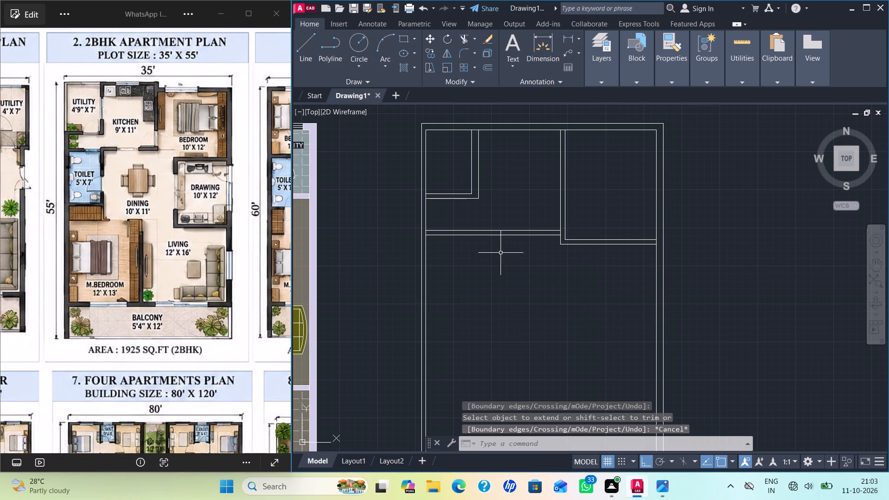
Draw two short vertical lines across the kitchen's lower wall to mark both sides of its opening.
key(l)
key(Return)
scroll(485, 232, up, 1)
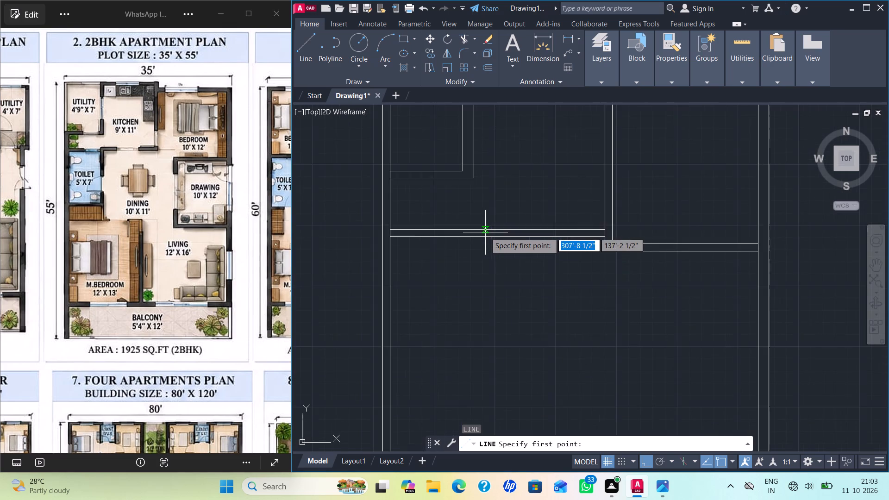
scroll(485, 232, up, 1)
click(490, 230)
click(490, 239)
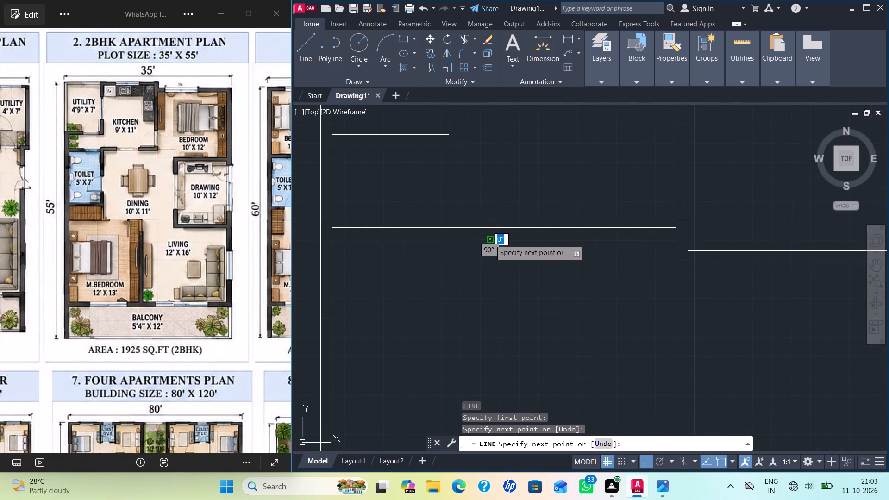
key(space)
key(space)
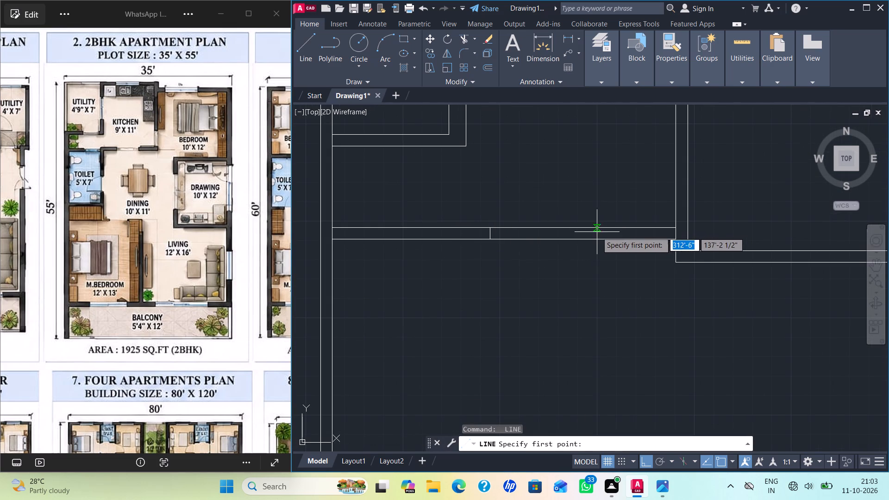
click(597, 229)
click(597, 241)
key(space)
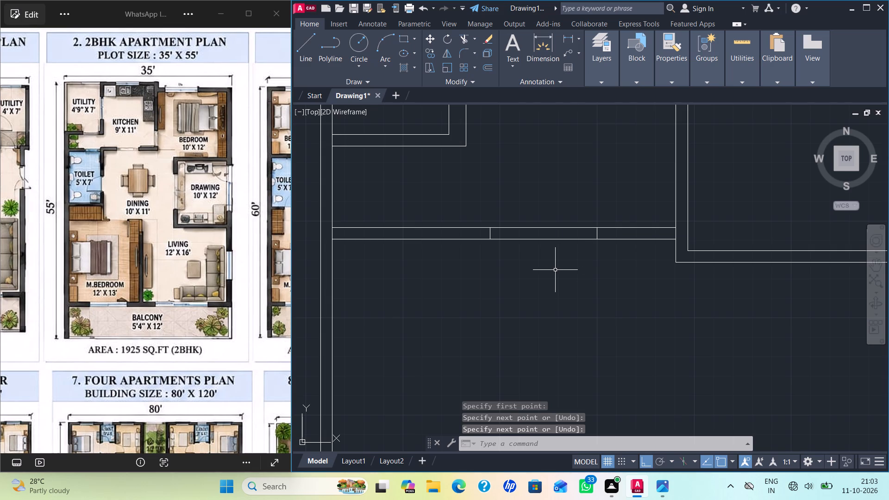
Trim both wall lines between the two marks to open a passage in the kitchen's lower wall.
key(t)
key(r)
key(Return)
drag(550, 272, 532, 173)
scroll(549, 247, down, 2)
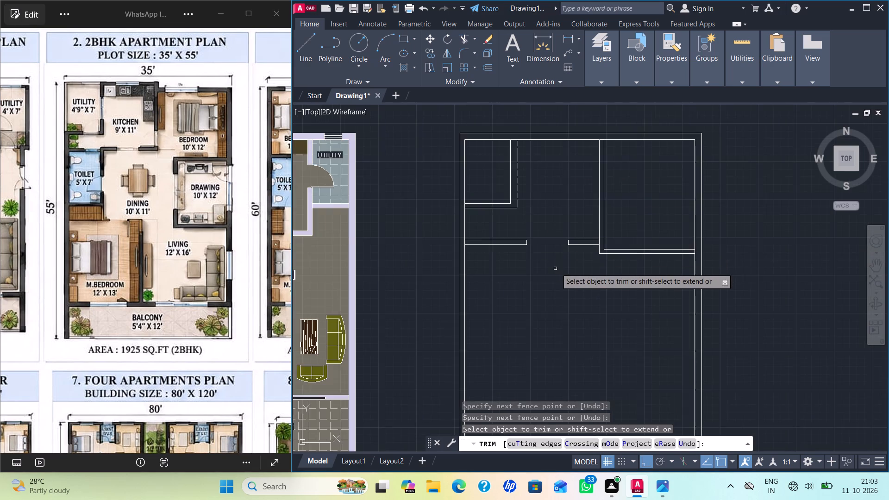
scroll(557, 269, down, 2)
scroll(578, 288, up, 1)
middle_drag(583, 291, 543, 280)
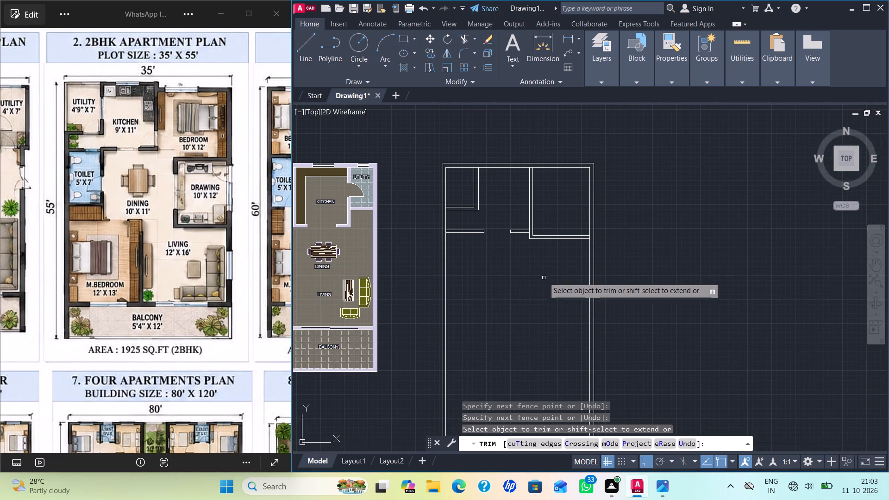
scroll(556, 268, up, 1)
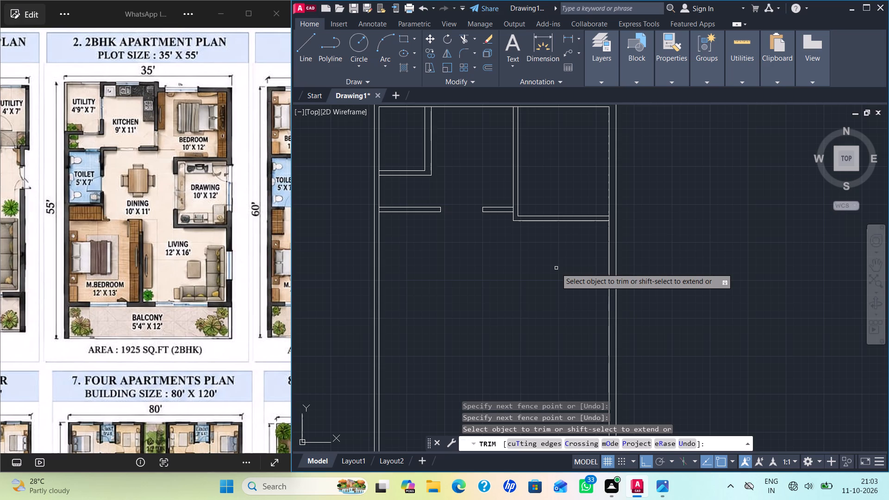
scroll(556, 269, down, 1)
scroll(556, 270, up, 1)
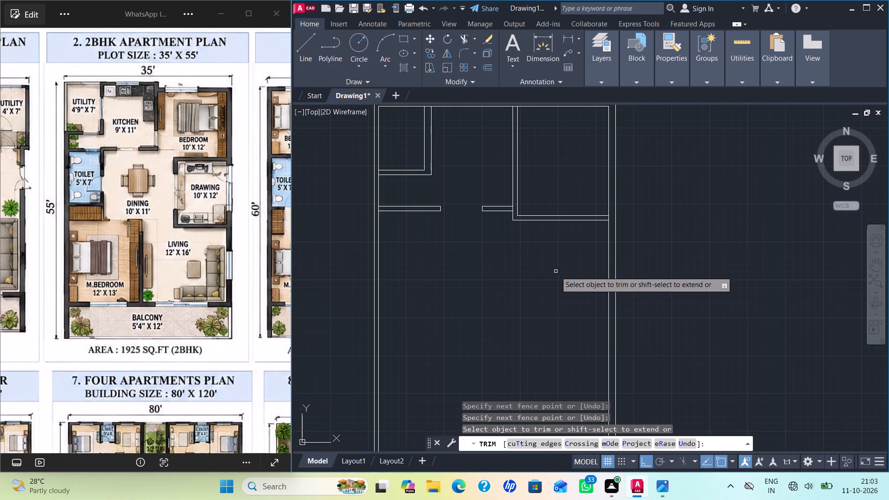
middle_drag(556, 271, 559, 299)
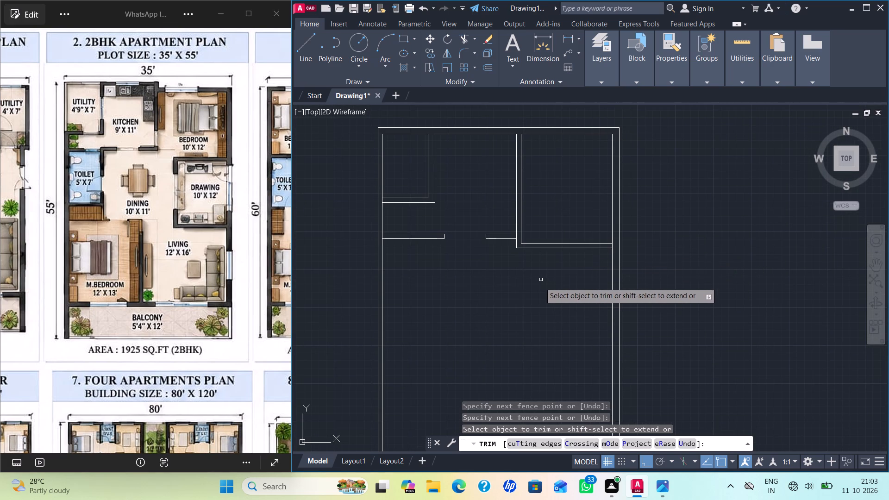
key(Escape)
Offset the outer line of the bedroom's lower wall 12' down for the drawing room's lower wall.
middle_drag(544, 286, 539, 253)
middle_drag(553, 284, 546, 269)
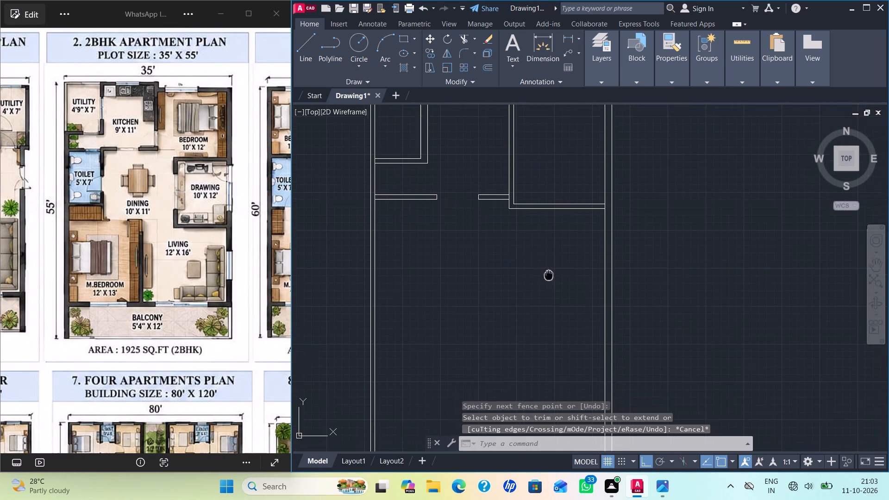
middle_drag(546, 269, 544, 263)
key(o)
key(Return)
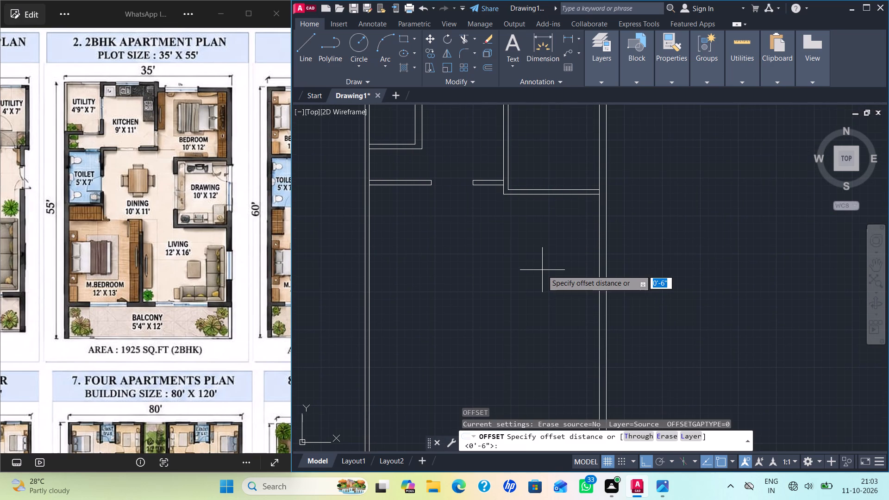
text(12)
key(apostrophe)
key(Return)
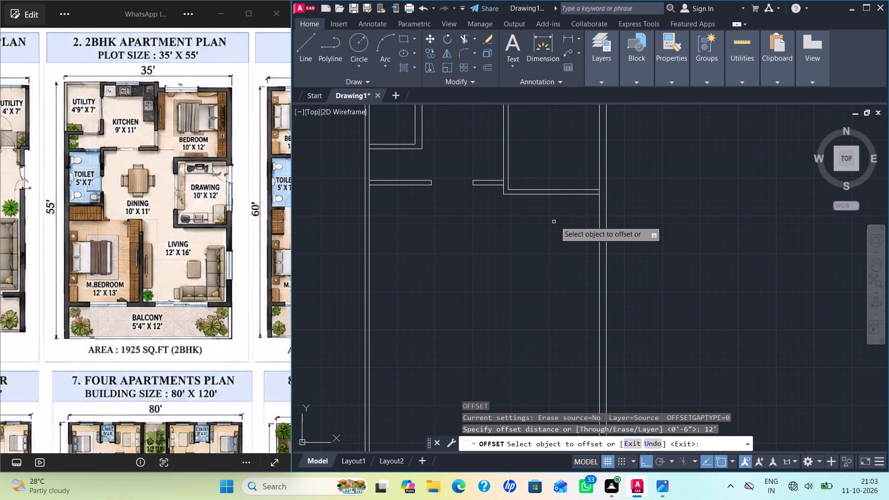
click(565, 194)
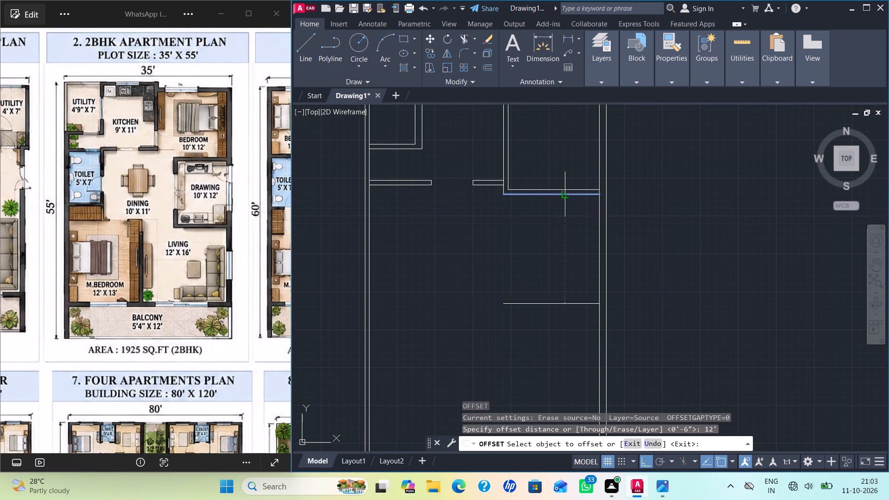
click(546, 324)
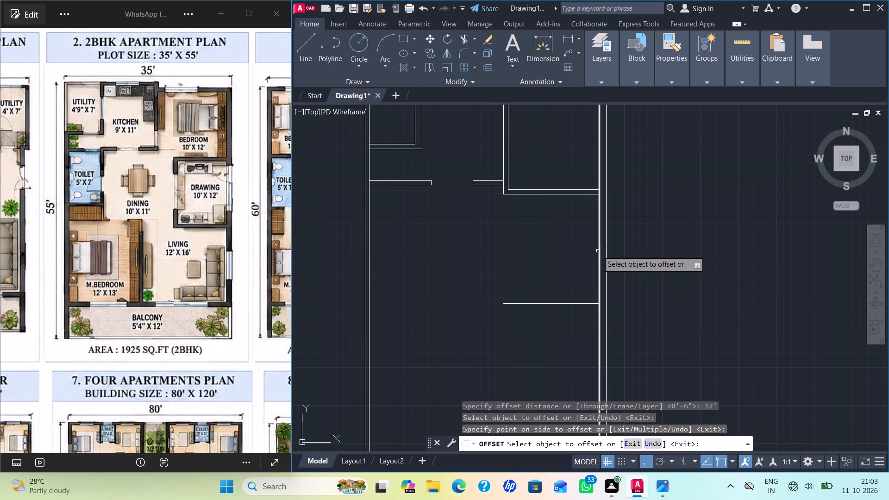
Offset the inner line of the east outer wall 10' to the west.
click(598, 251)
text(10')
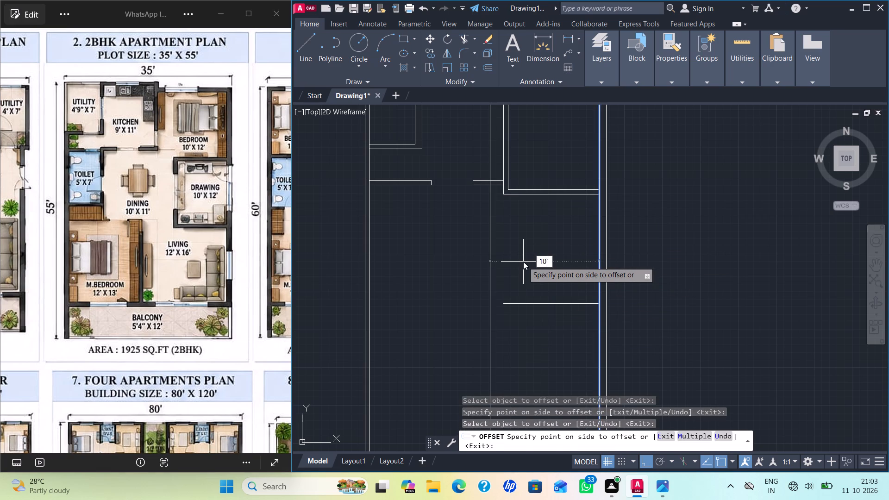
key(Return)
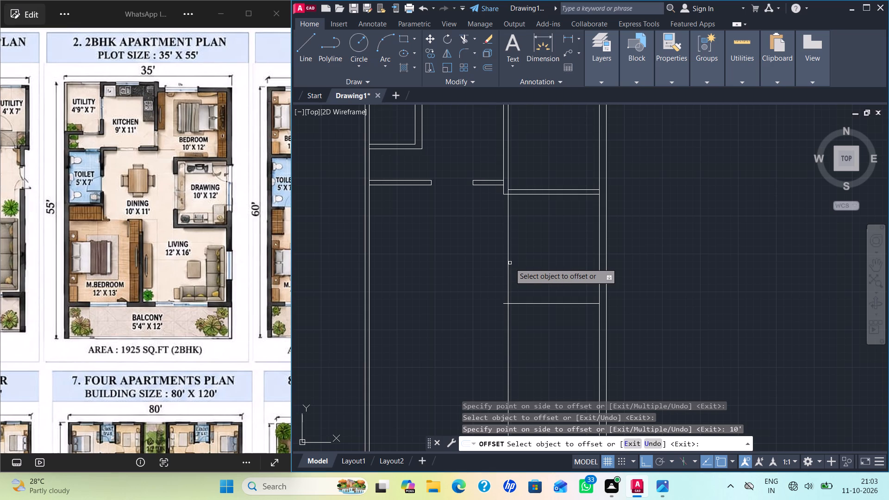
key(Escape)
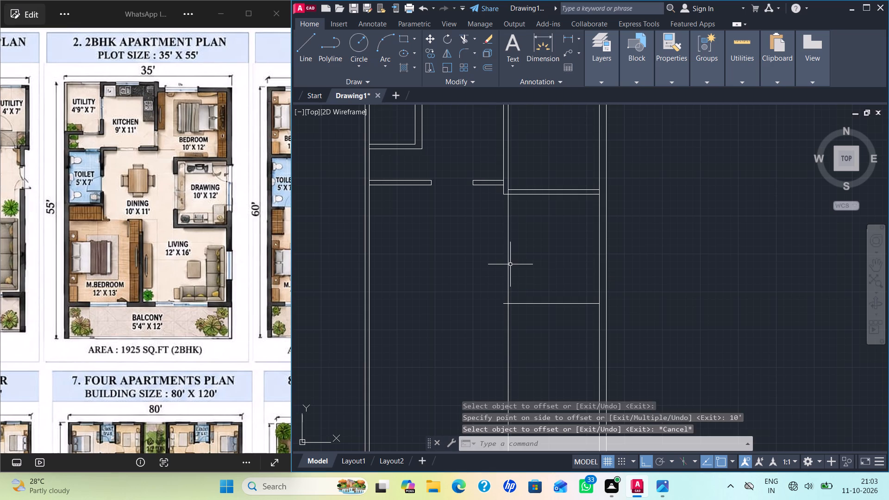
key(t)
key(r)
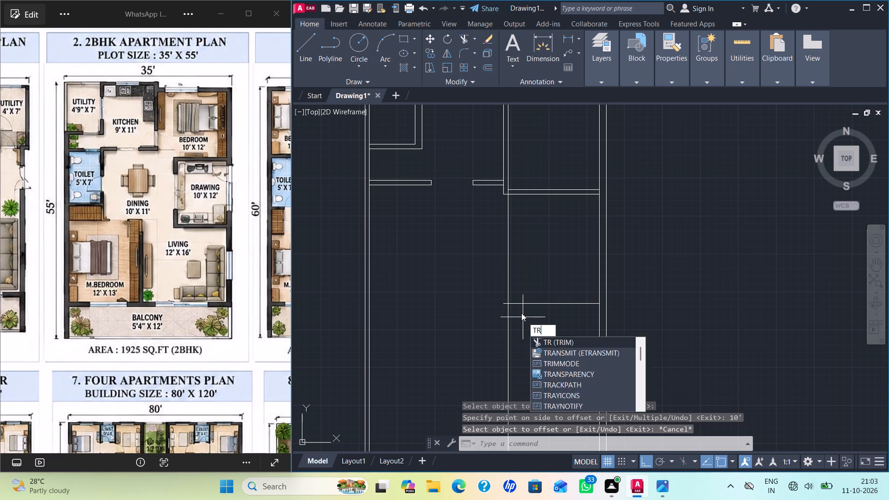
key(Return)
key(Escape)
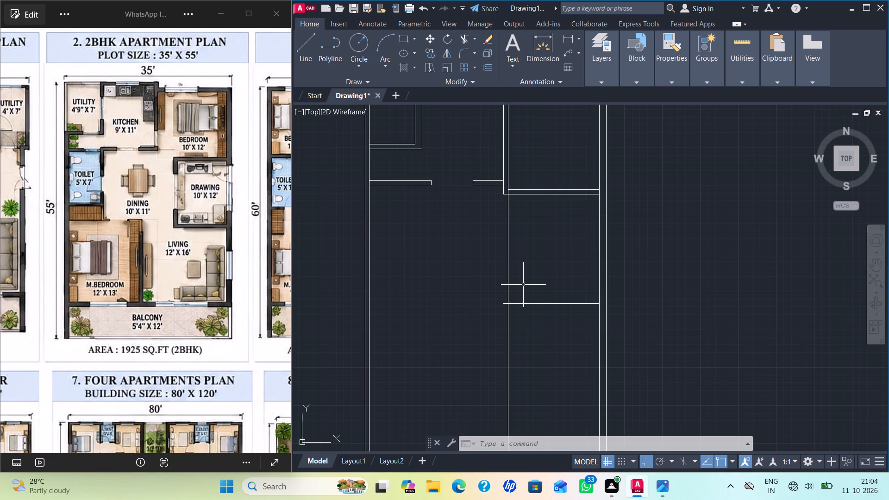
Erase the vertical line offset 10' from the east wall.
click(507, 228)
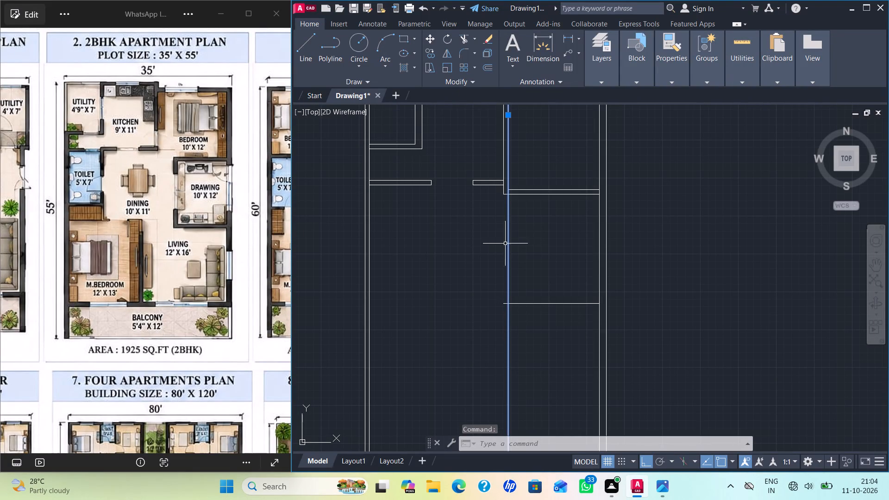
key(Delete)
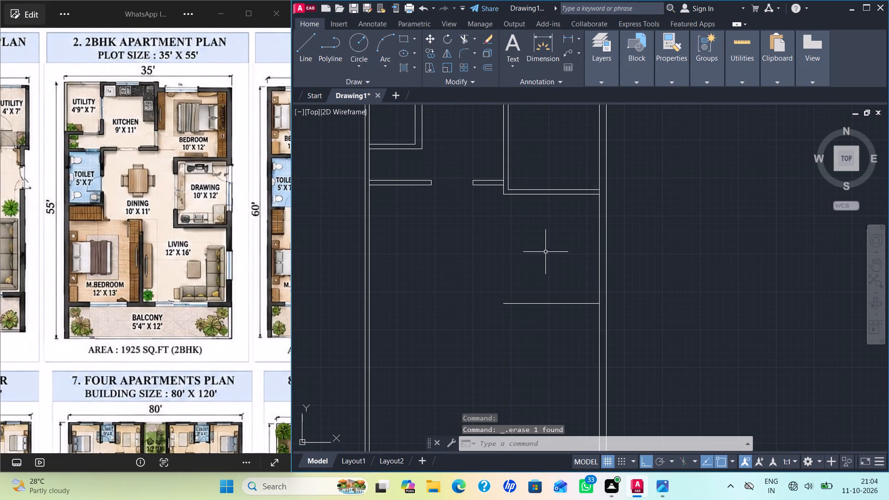
Draw the drawing room's west wall line vertically from the bedroom's lower wall to the line offset below it.
key(l)
key(Return)
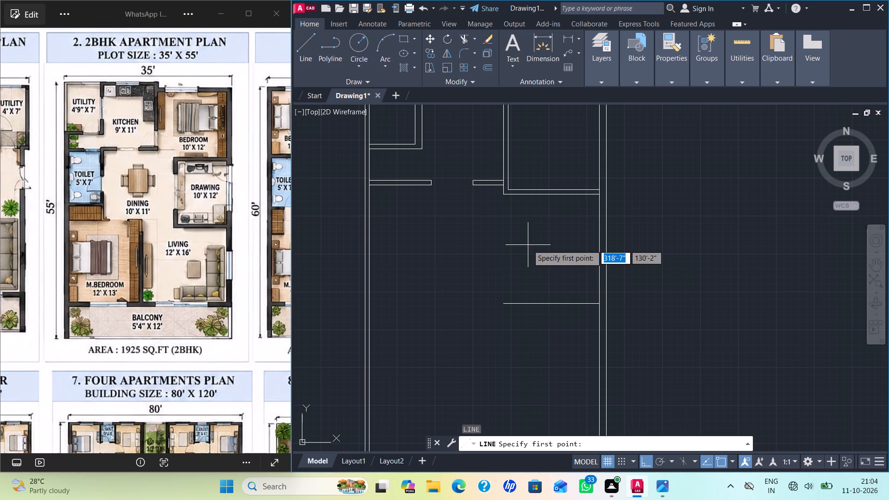
click(534, 194)
click(535, 303)
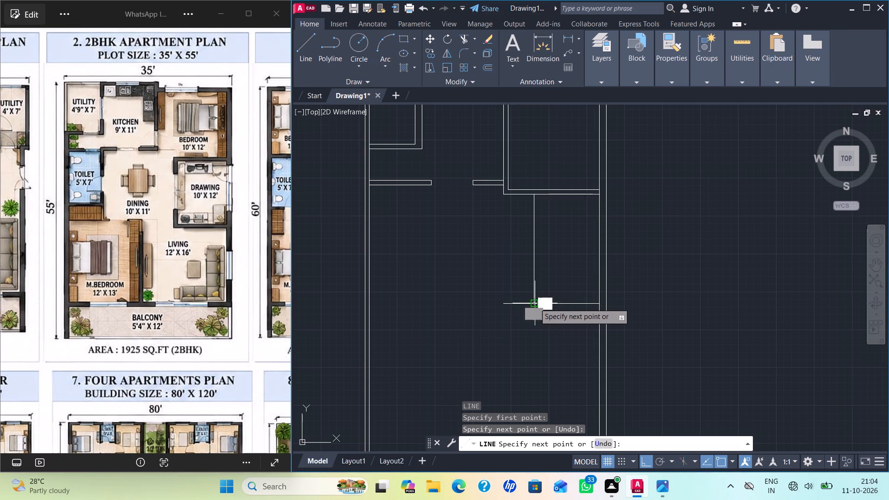
key(Escape)
Offset the drawing room's west wall line 6" to the west and its lower wall line 6" down.
key(o)
key(Return)
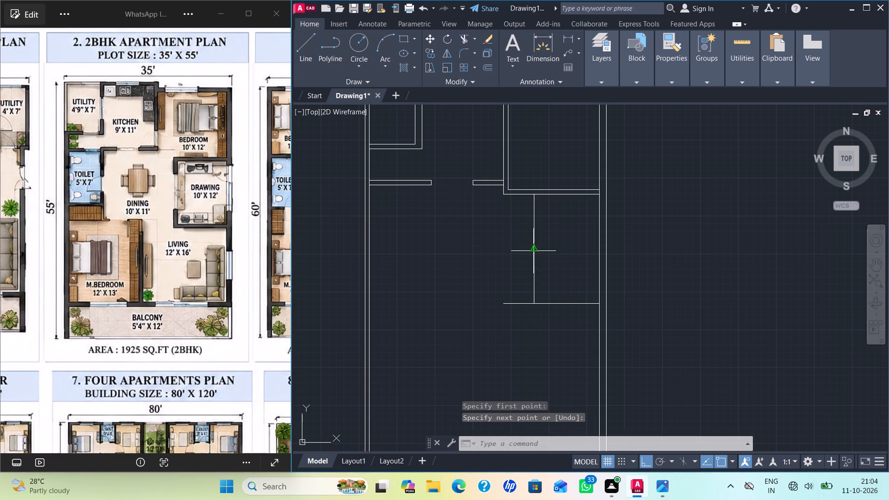
key(6)
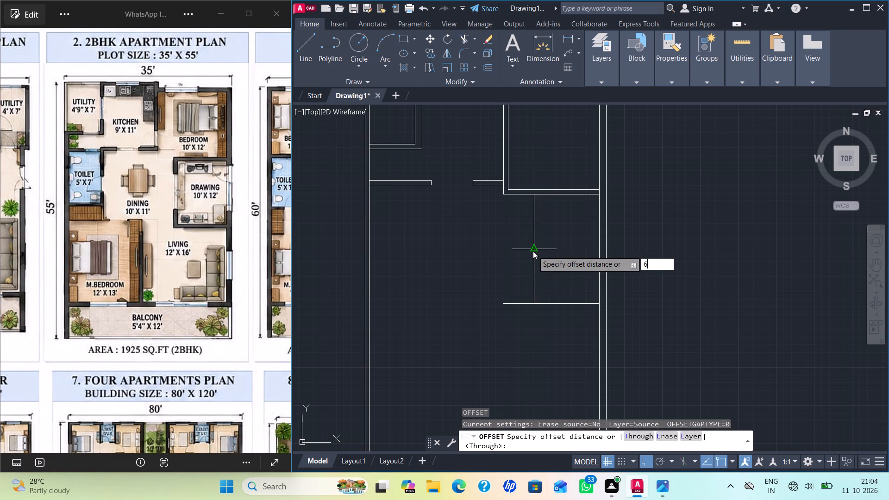
key(shift+quotedbl)
key(Return)
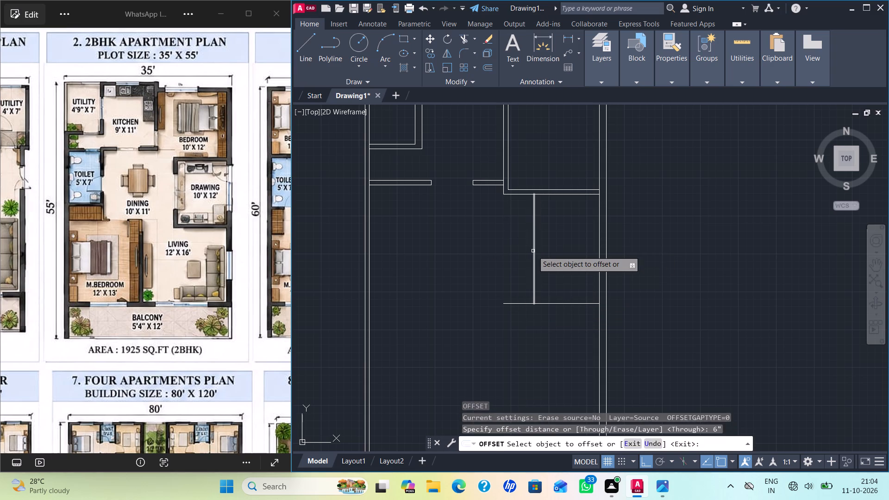
click(533, 249)
click(516, 253)
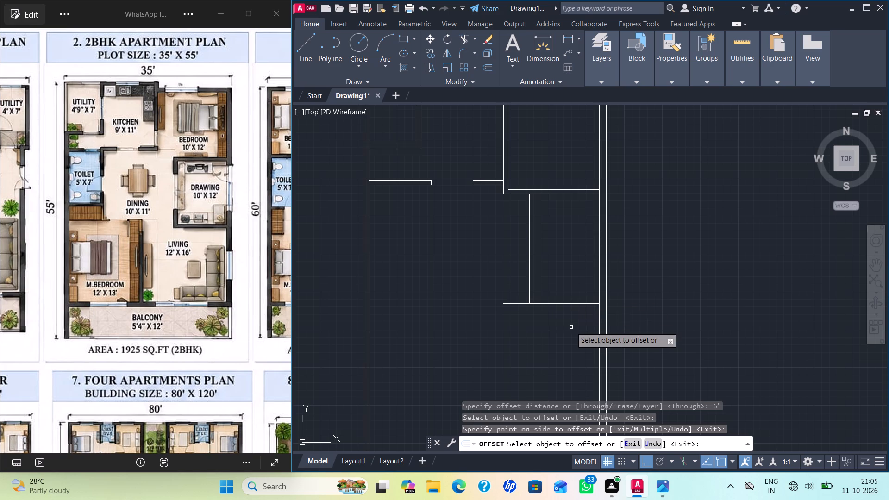
click(567, 303)
click(559, 347)
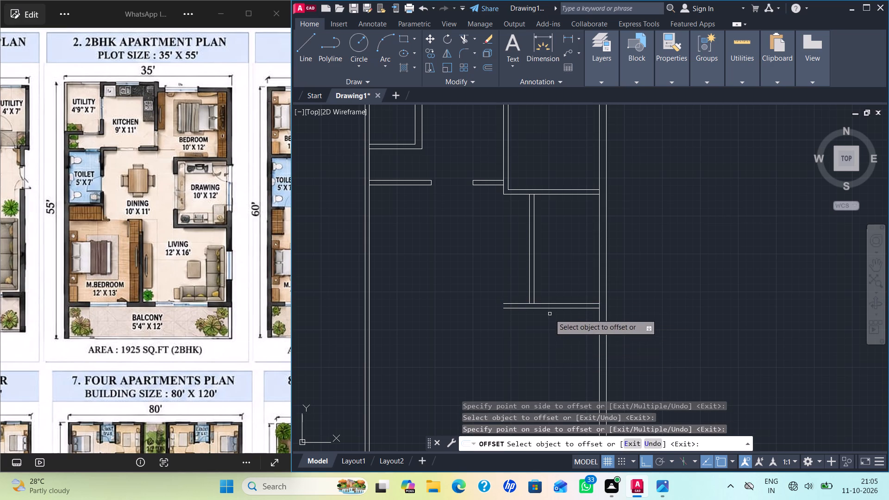
key(Escape)
Close the drawing room's southwest corner by extending the outer west wall line and trimming the excess lower wall lines.
scroll(545, 298, up, 1)
key(e)
key(x)
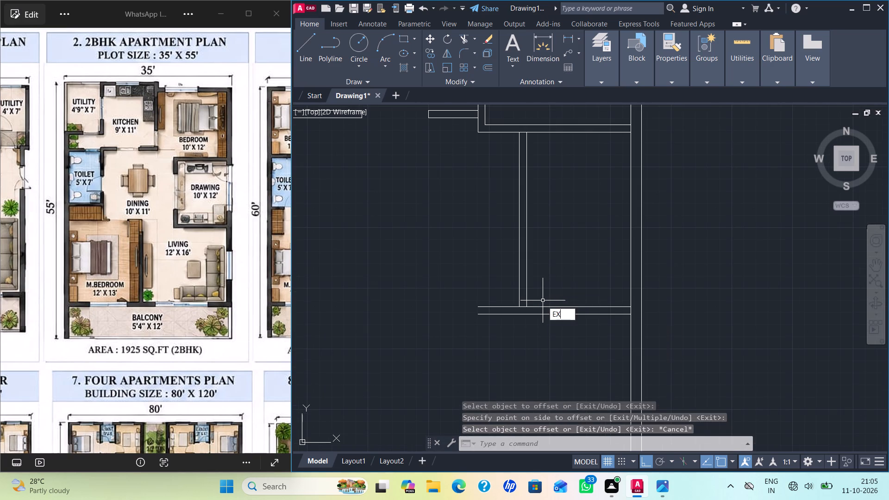
key(Return)
click(519, 291)
key(Escape)
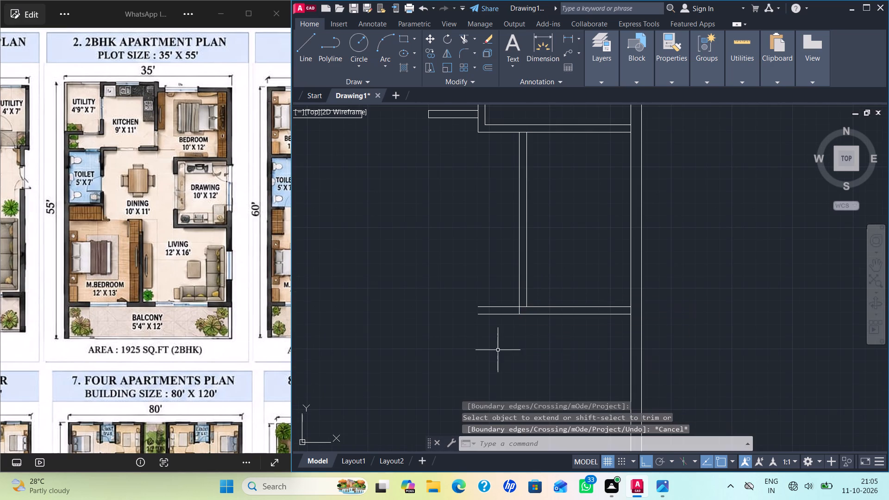
text(TR)
key(Return)
drag(506, 335, 496, 256)
scroll(522, 308, up, 3)
click(522, 305)
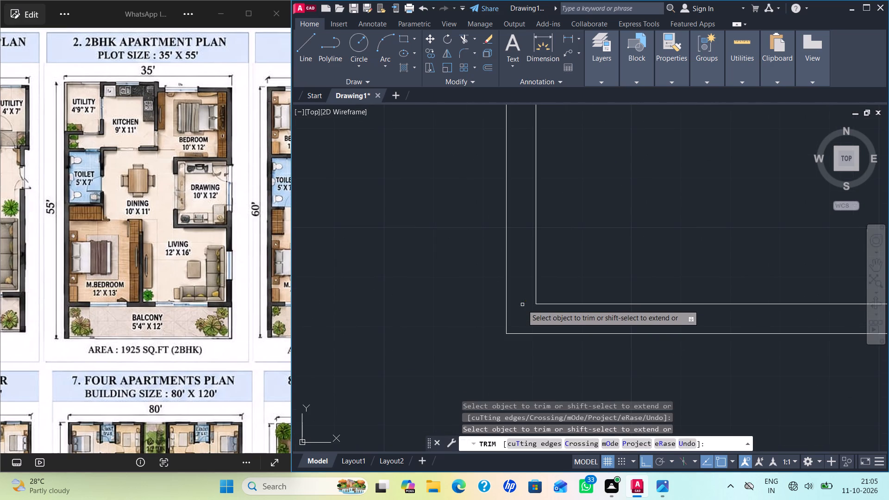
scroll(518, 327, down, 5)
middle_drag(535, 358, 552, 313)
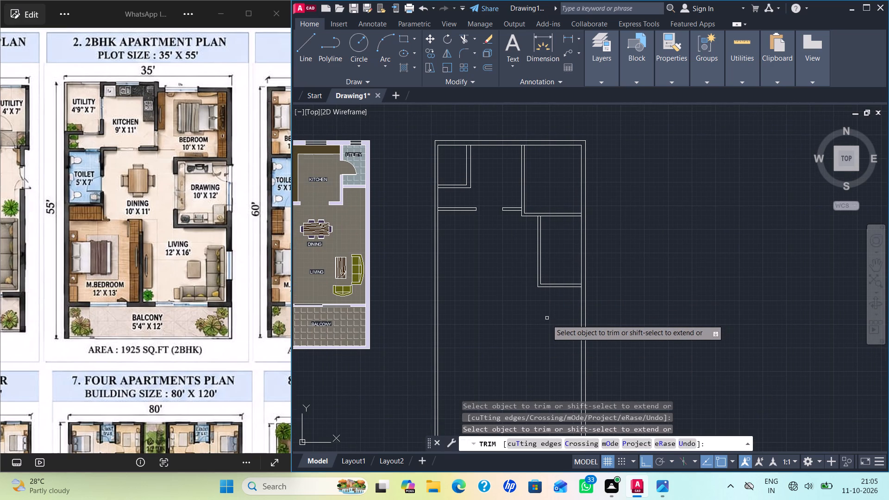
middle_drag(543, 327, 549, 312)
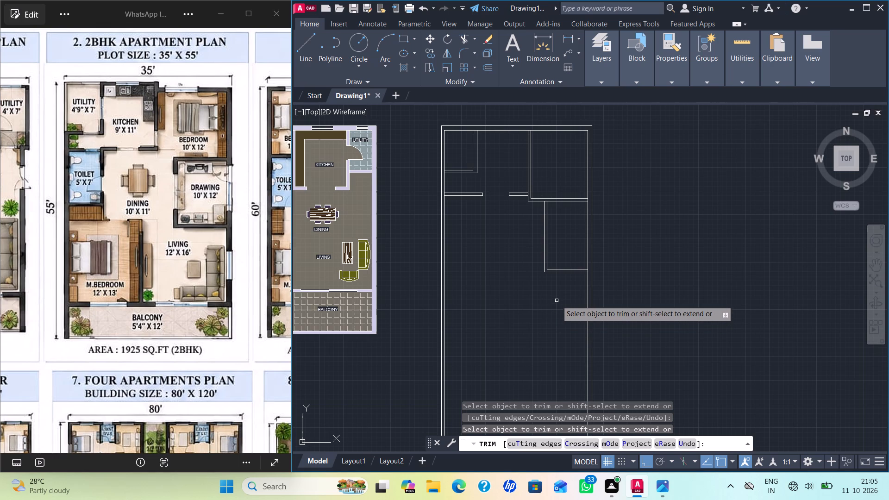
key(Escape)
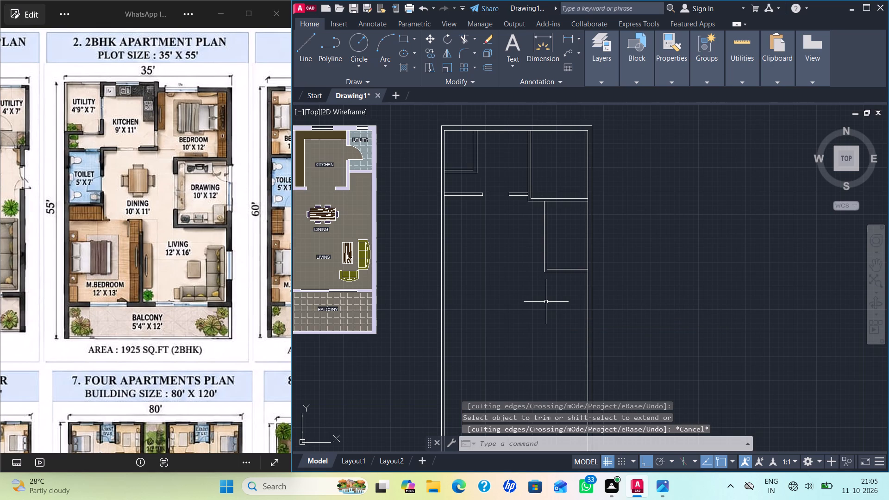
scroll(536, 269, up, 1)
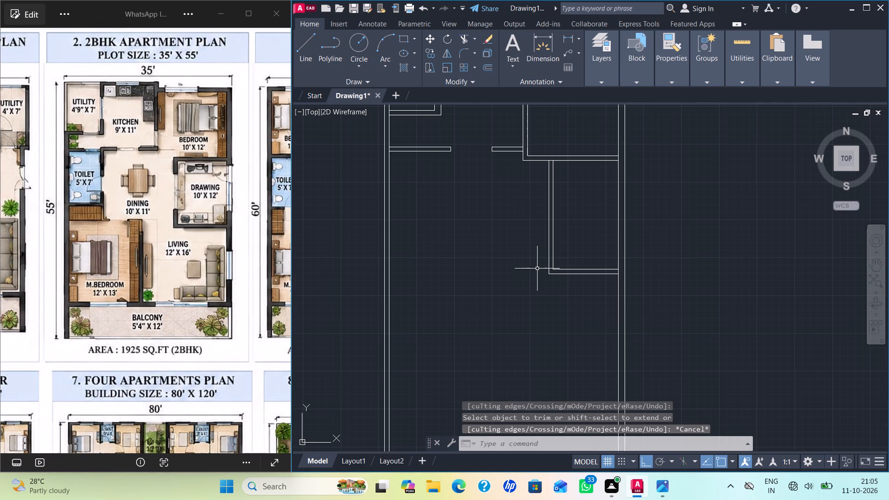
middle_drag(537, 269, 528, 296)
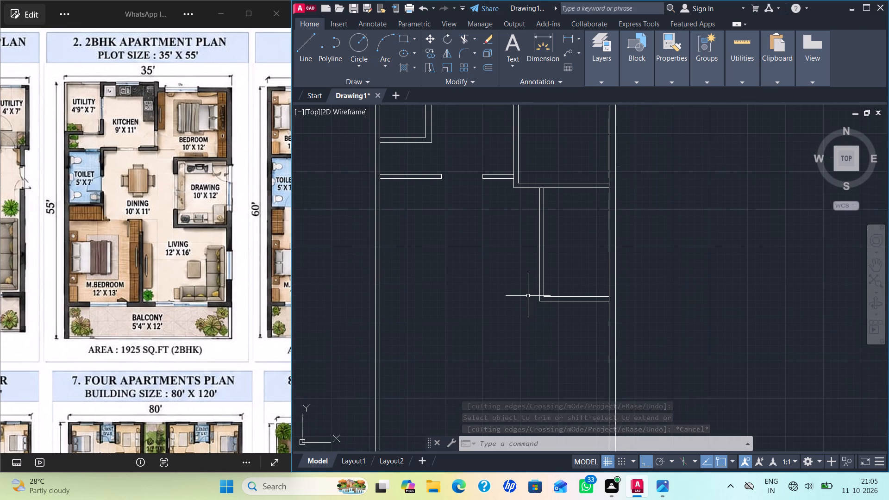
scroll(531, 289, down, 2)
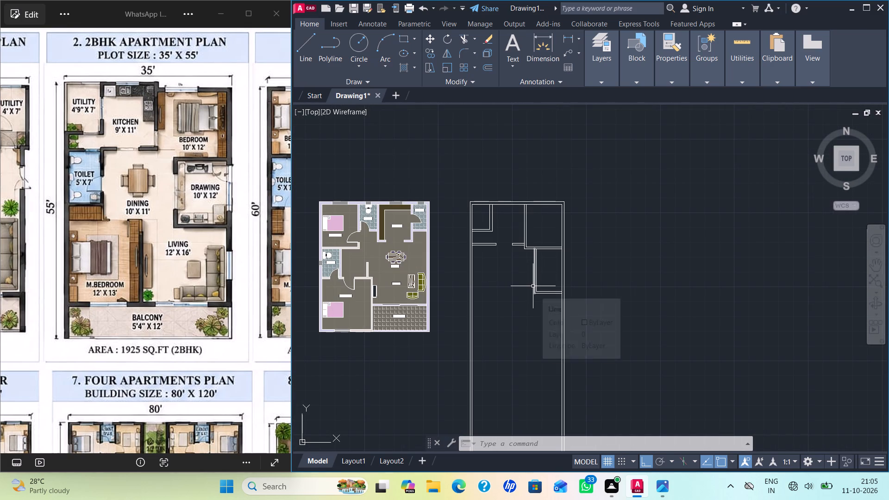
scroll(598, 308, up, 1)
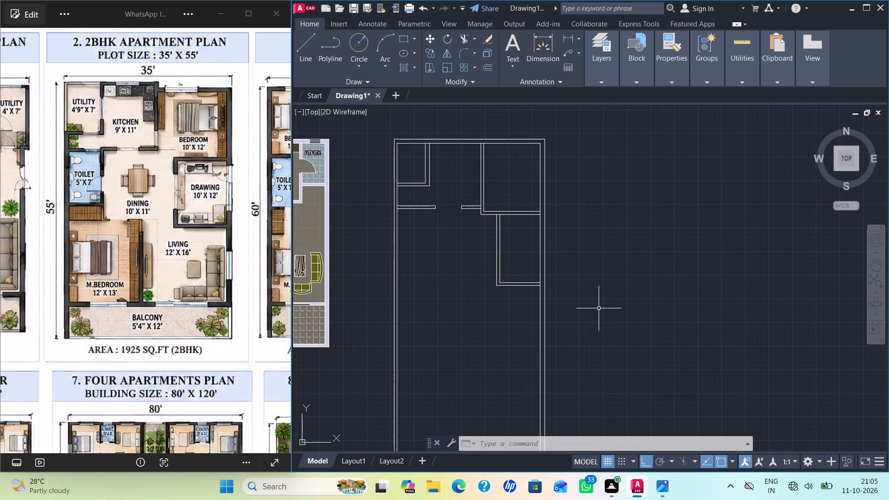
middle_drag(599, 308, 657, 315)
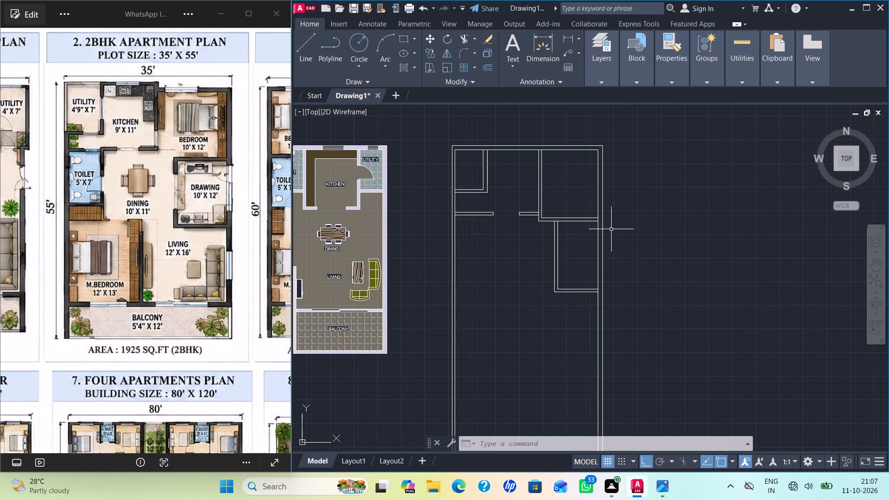
Offset the drawing room's outer lower wall line 16' down, and offset the resulting line a further 9" down for the living room's south wall.
middle_drag(563, 269, 559, 212)
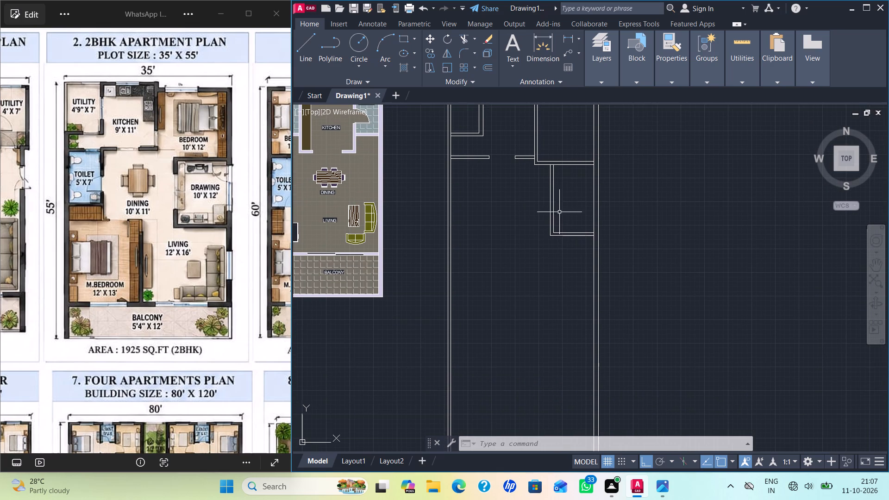
key(o)
key(Return)
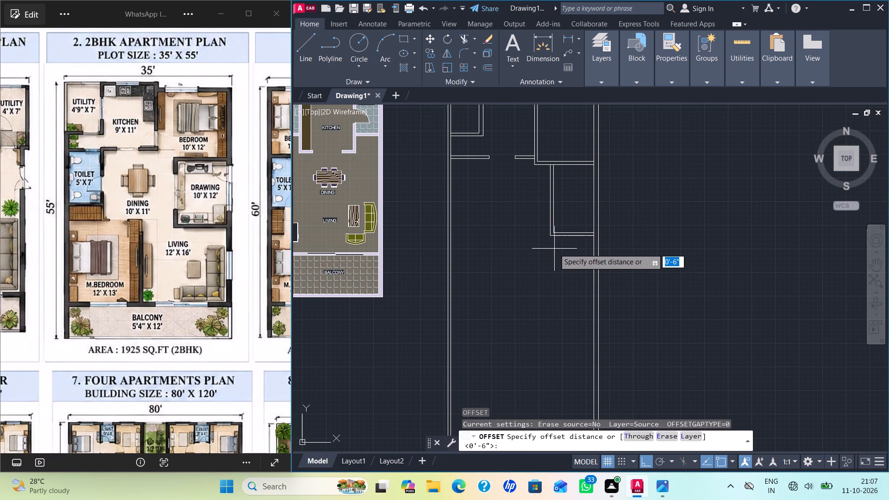
key(1)
key(6)
key(apostrophe)
key(Return)
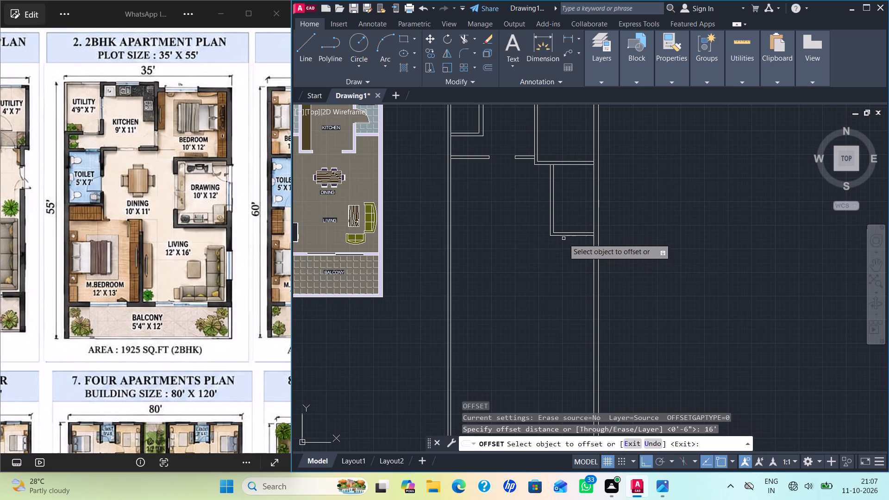
click(566, 237)
click(567, 336)
click(568, 326)
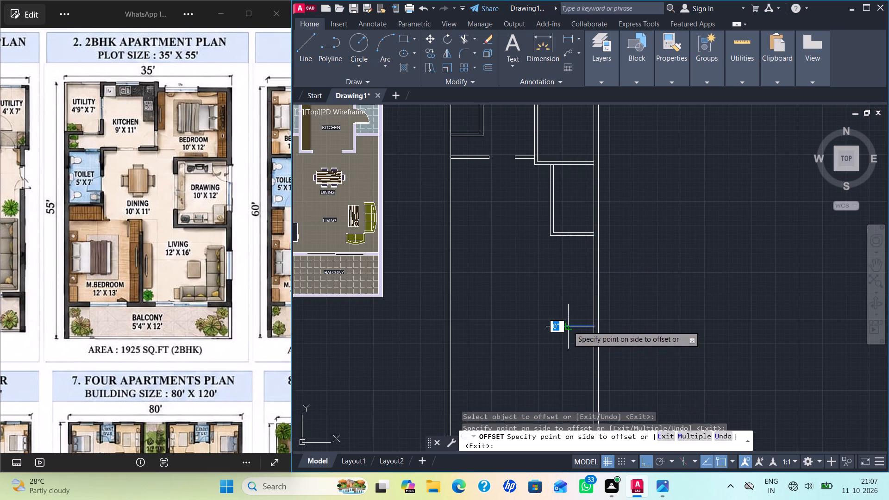
key(6)
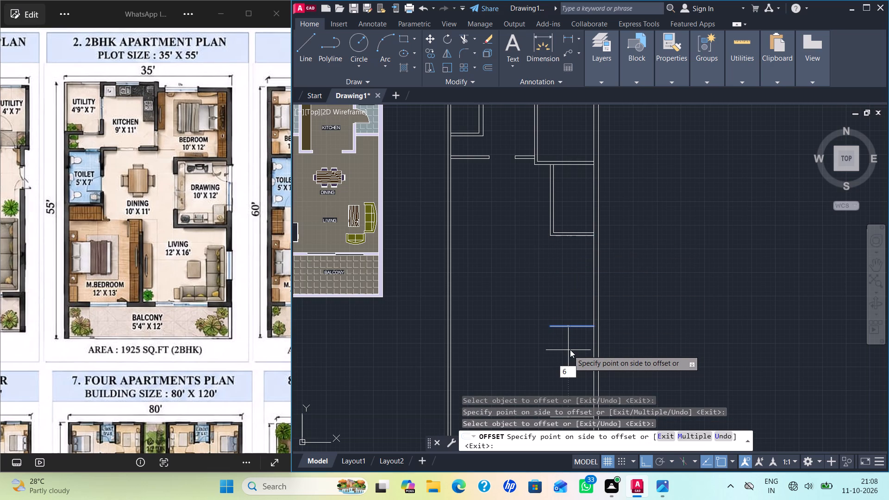
key(BackSpace)
key(9)
key(shift+quotedbl)
key(Return)
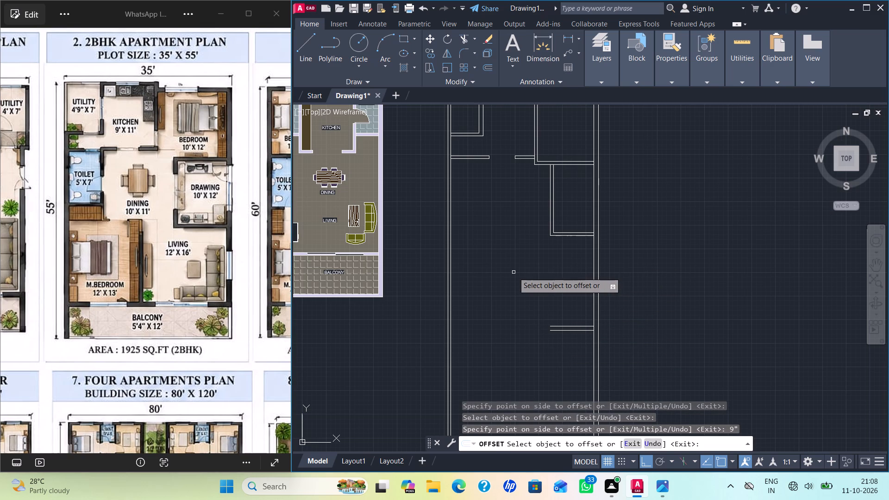
key(Escape)
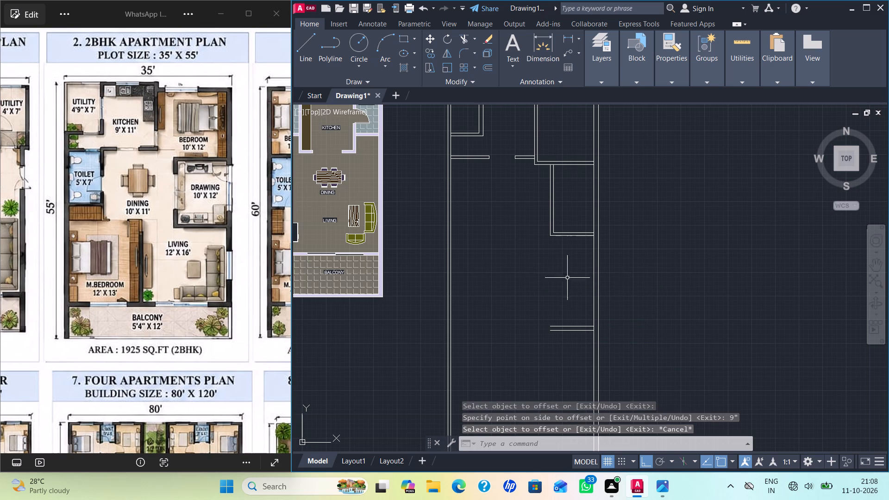
Close the living room's southeast corner by extending the outer south line to the outer east wall line and trimming the east wall below it.
scroll(580, 255, up, 1)
key(t)
key(r)
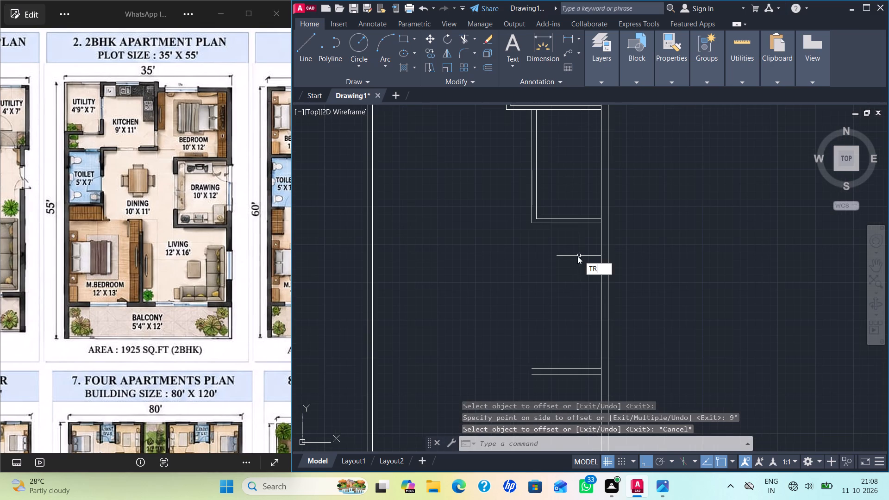
key(Return)
scroll(566, 332, down, 1)
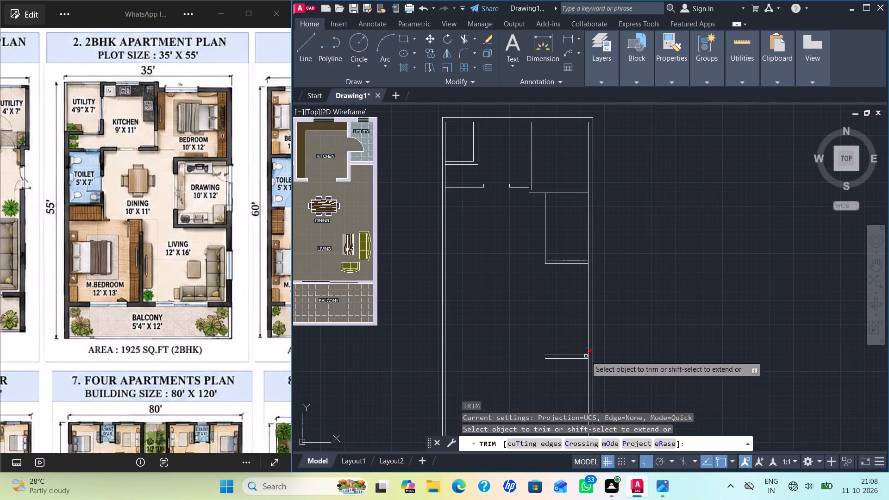
shift+click(582, 359)
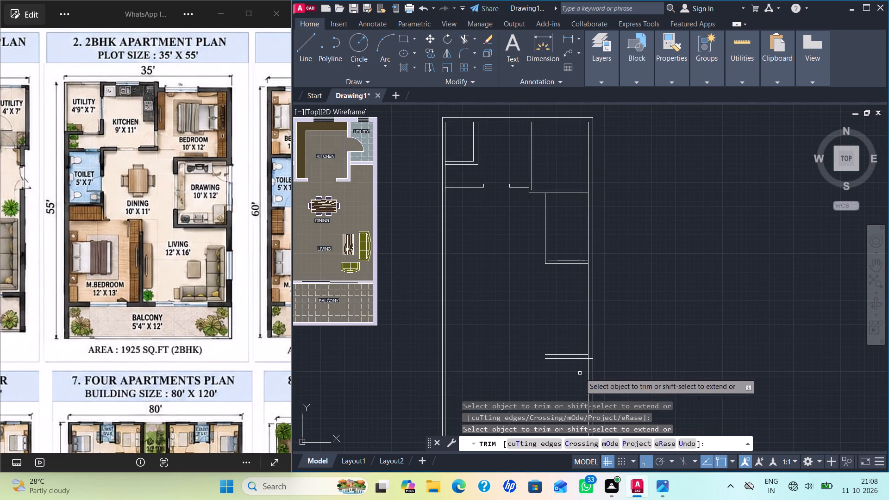
drag(611, 371, 561, 381)
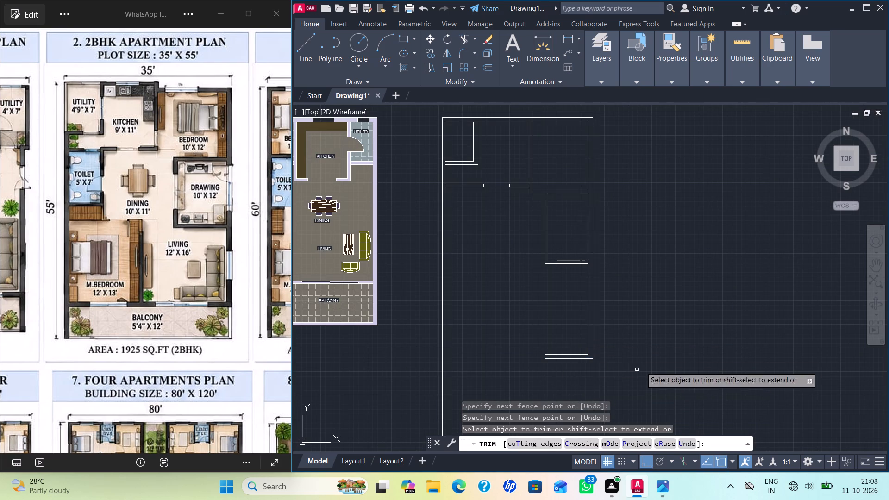
Trim the inner east wall line between the drawing room's two lower wall lines.
scroll(589, 260, up, 3)
click(580, 266)
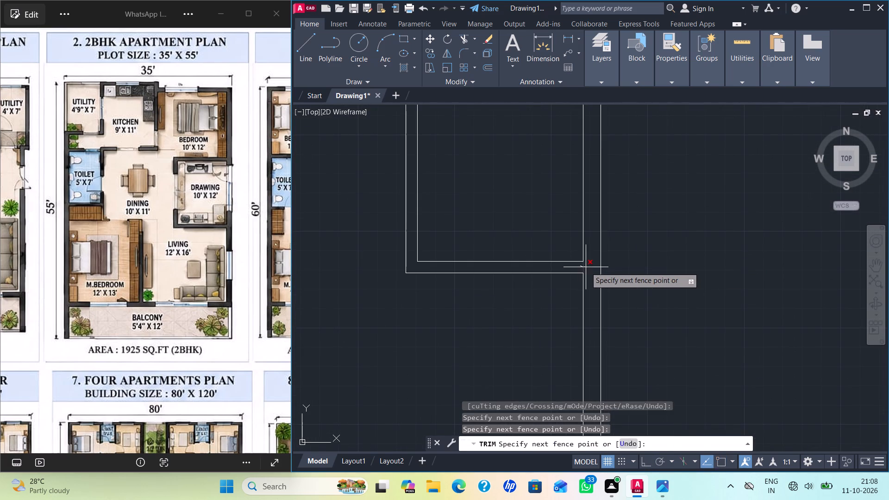
click(586, 267)
scroll(620, 276, down, 2)
middle_drag(661, 316, 678, 241)
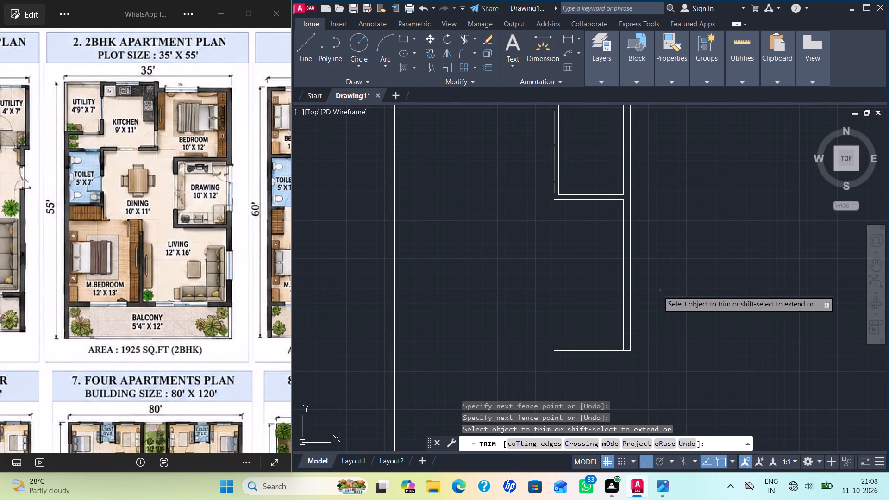
key(Escape)
Offset the living room's inner east wall line 12' to the west, and the resulting line a further 6" west.
key(o)
key(Return)
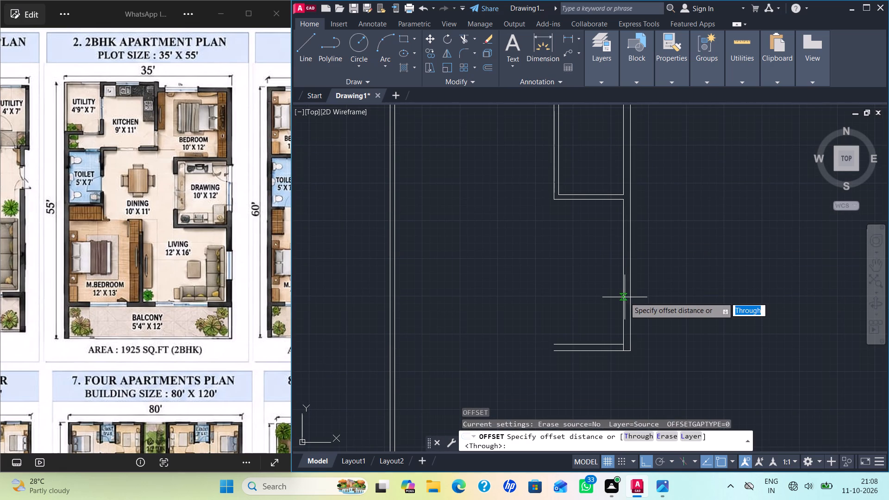
text(12)
key(apostrophe)
key(Return)
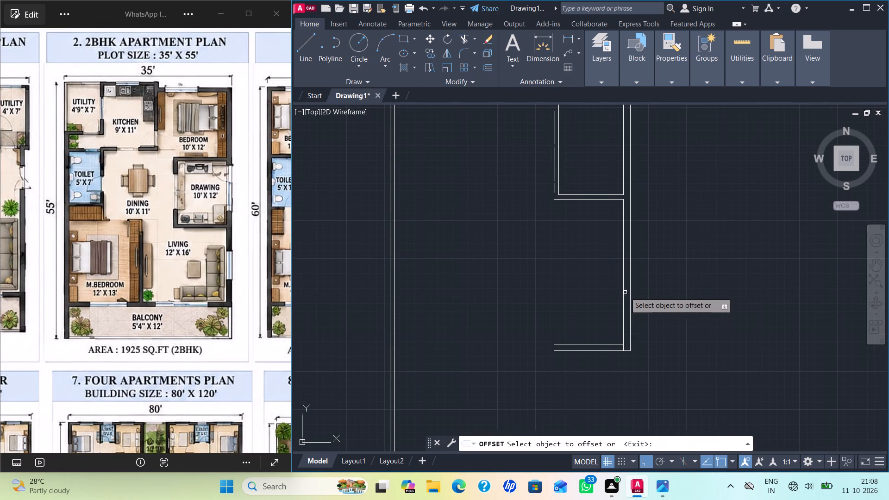
click(622, 288)
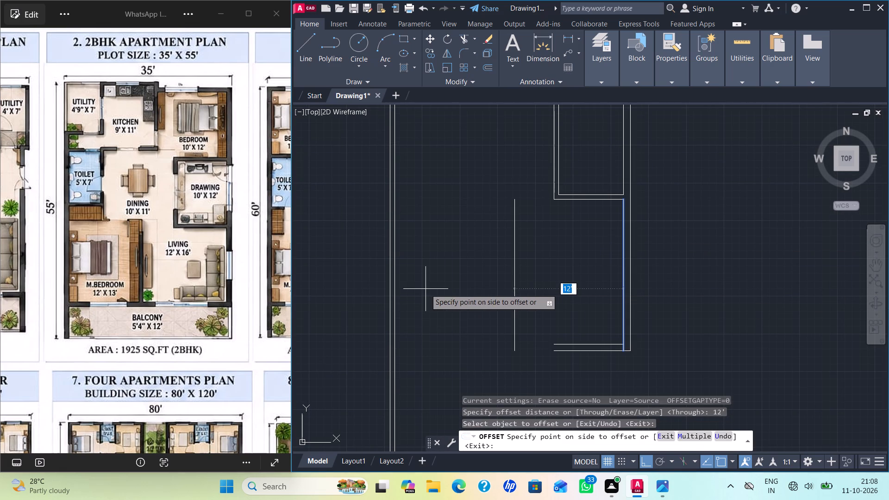
click(426, 289)
click(513, 276)
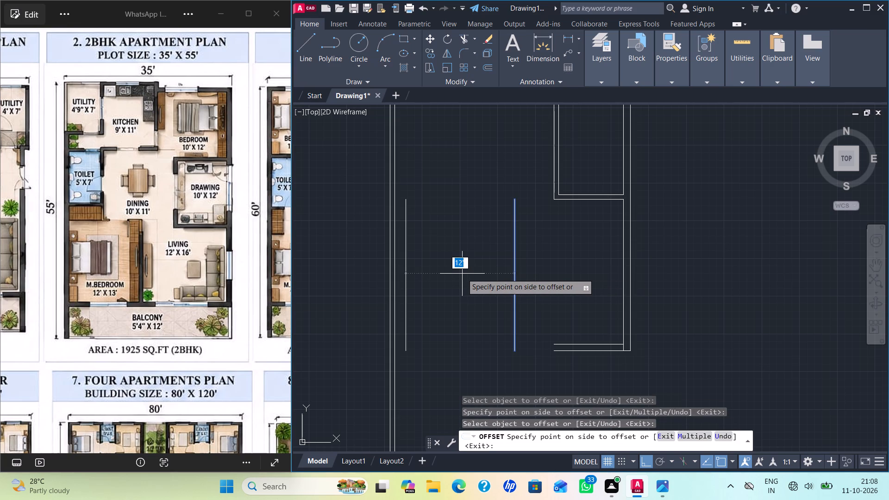
key(6)
key(shift+quotedbl)
key(Return)
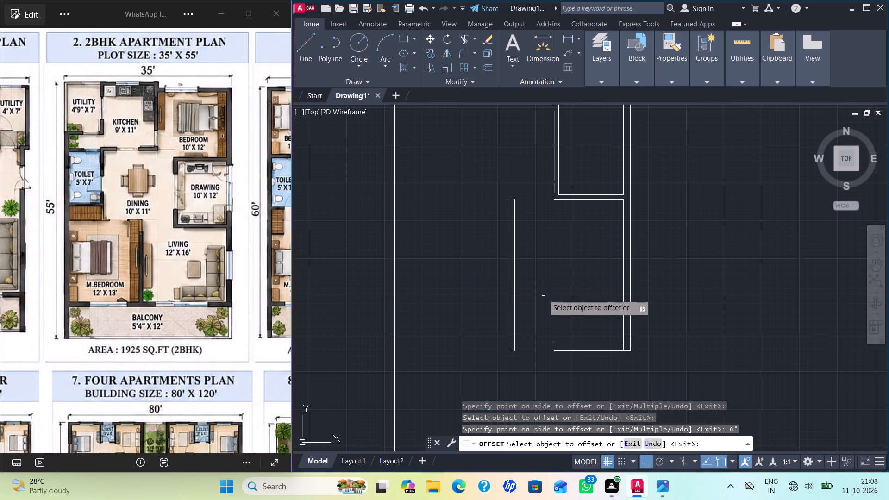
key(Escape)
Extend the living room's south wall lines to its west wall lines and trim the inner vertical lines overlapping the south wall at both corners.
key(e)
key(x)
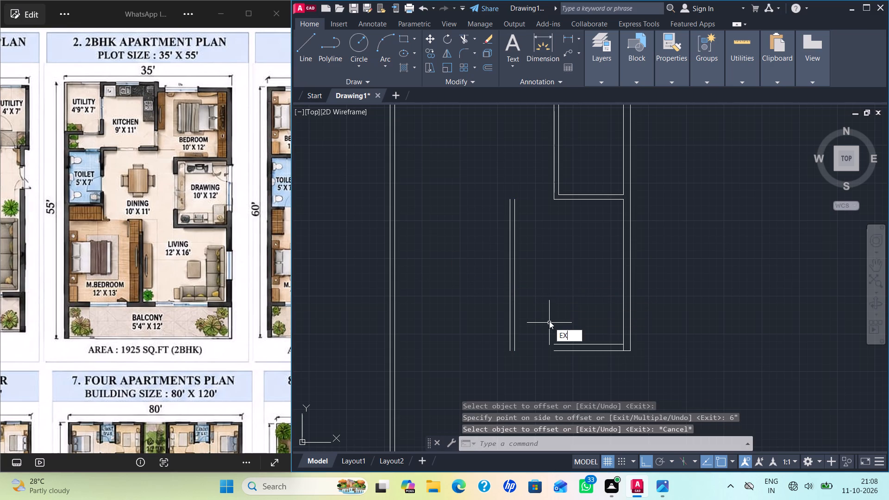
key(Return)
click(555, 344)
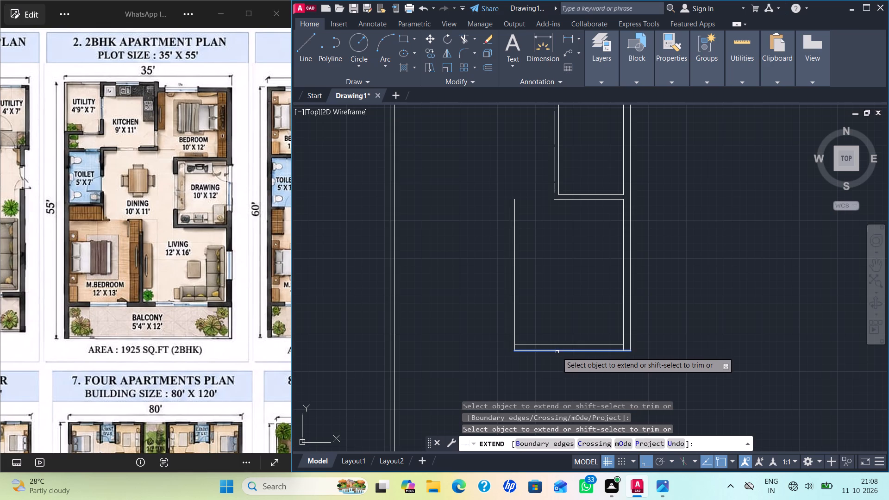
click(557, 351)
click(520, 351)
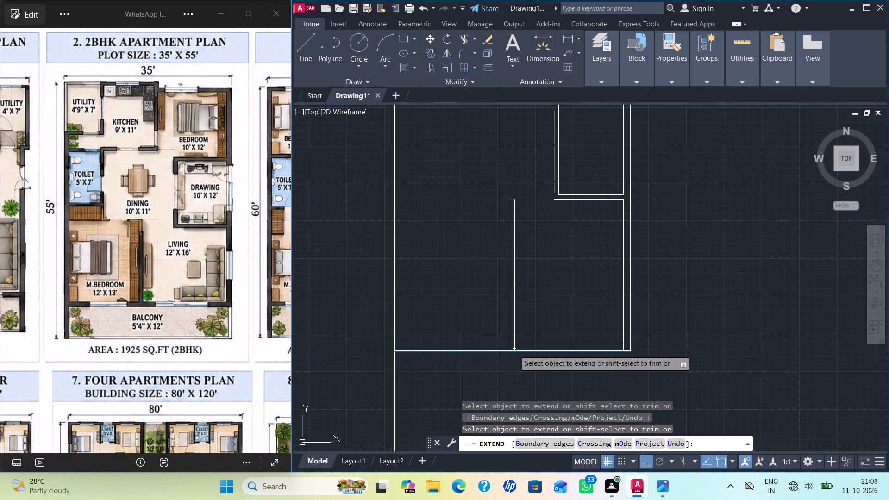
scroll(514, 350, up, 1)
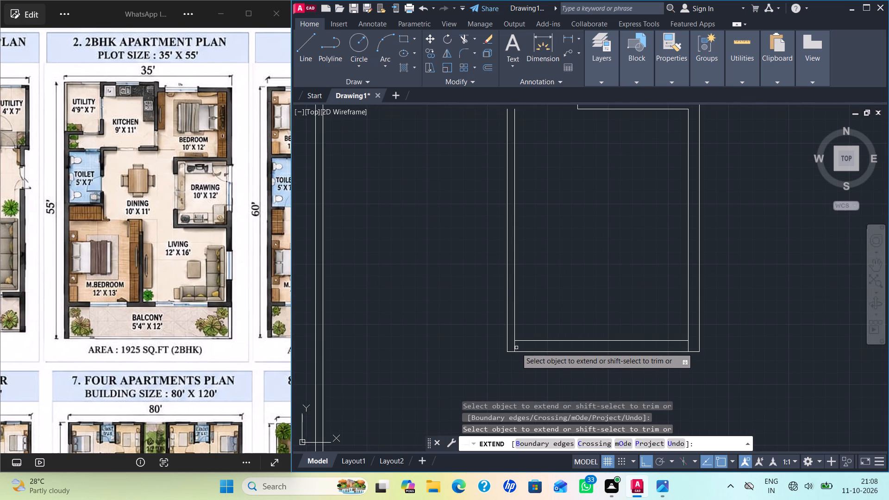
shift+click(516, 347)
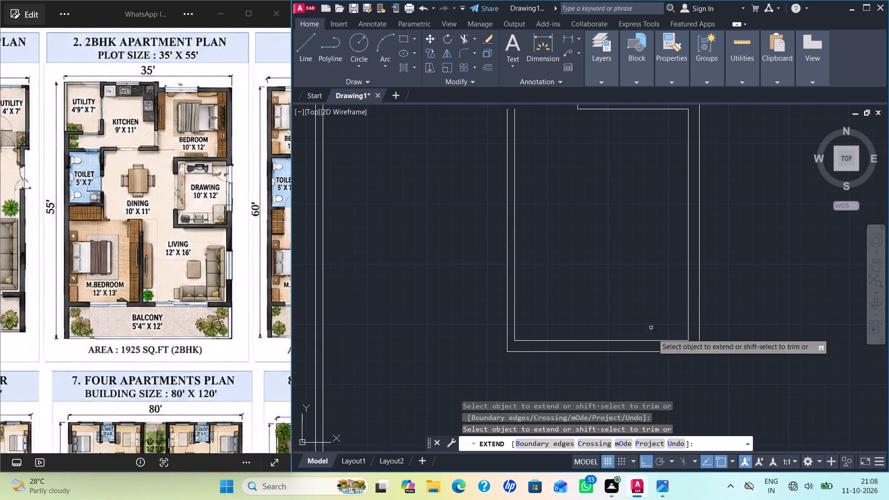
shift+click(688, 346)
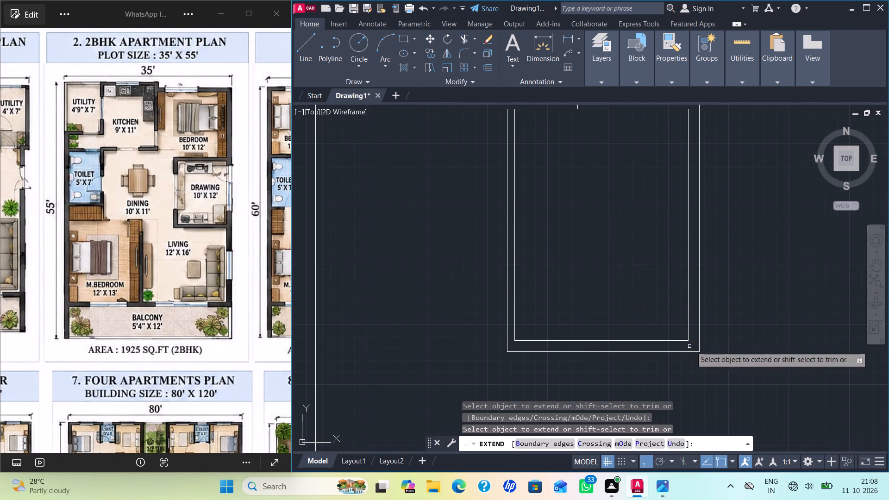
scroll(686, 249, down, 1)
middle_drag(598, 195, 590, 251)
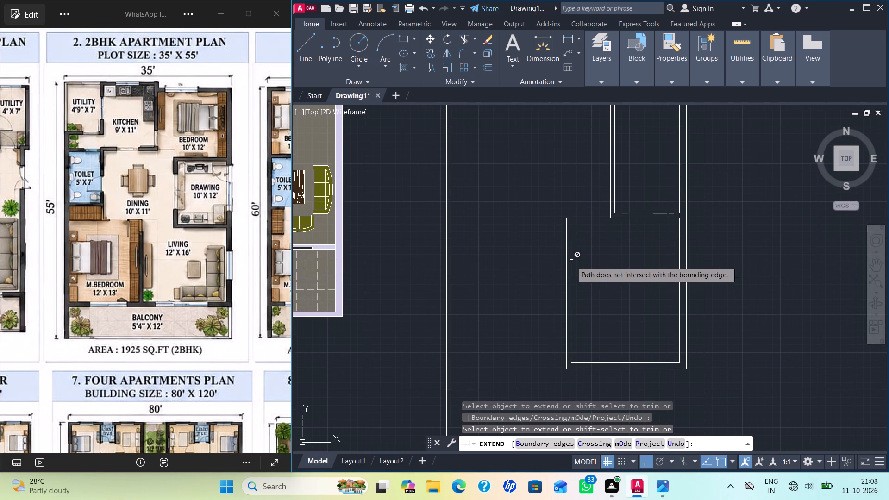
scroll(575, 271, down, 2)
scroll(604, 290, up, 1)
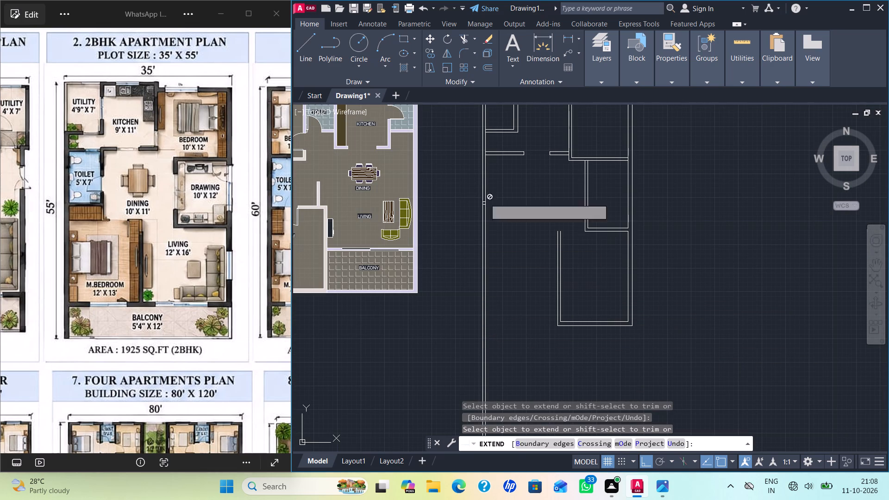
Trim the inner west wall line where it crosses the utility room's south wall.
key(Escape)
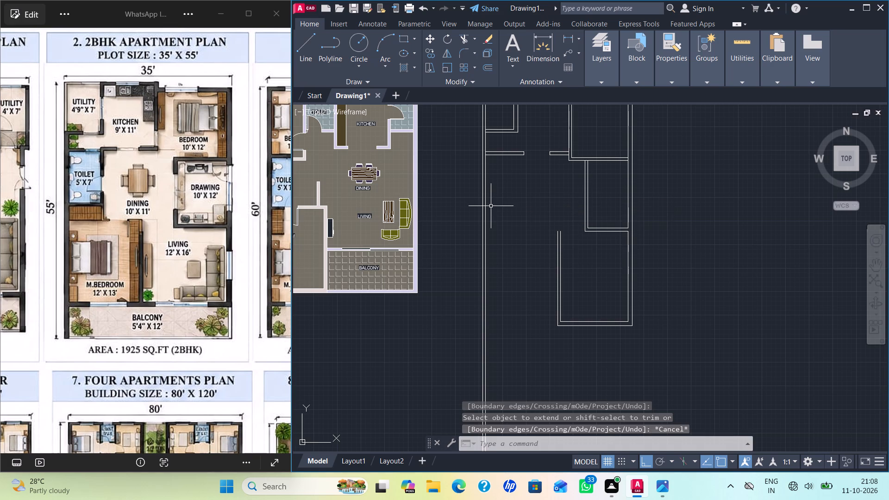
middle_drag(505, 186, 502, 229)
scroll(490, 181, up, 2)
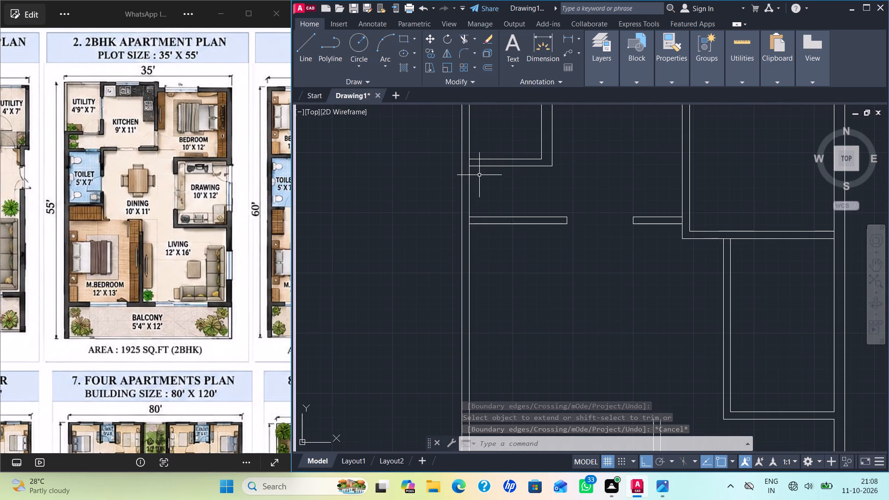
key(t)
key(r)
key(Return)
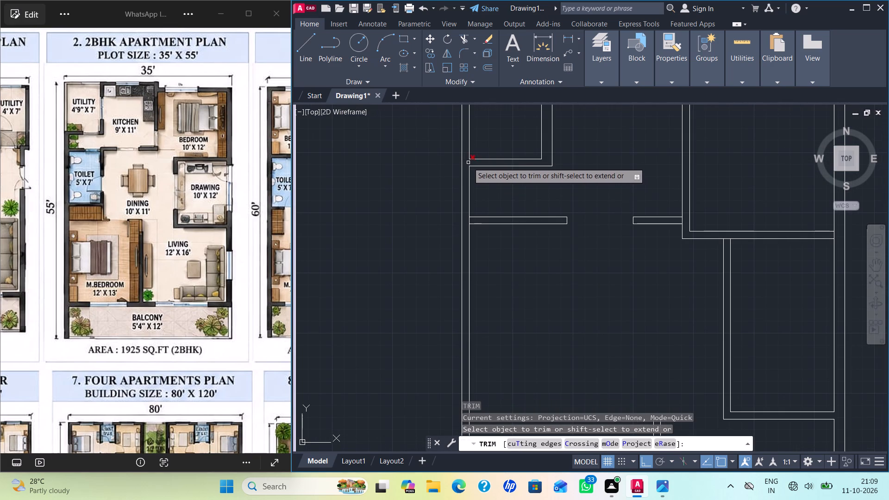
click(468, 162)
scroll(483, 180, down, 1)
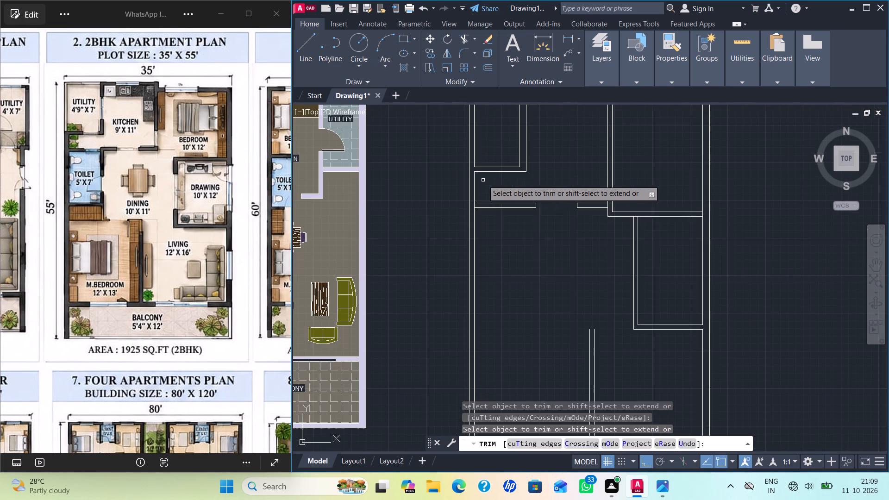
middle_drag(508, 255, 513, 234)
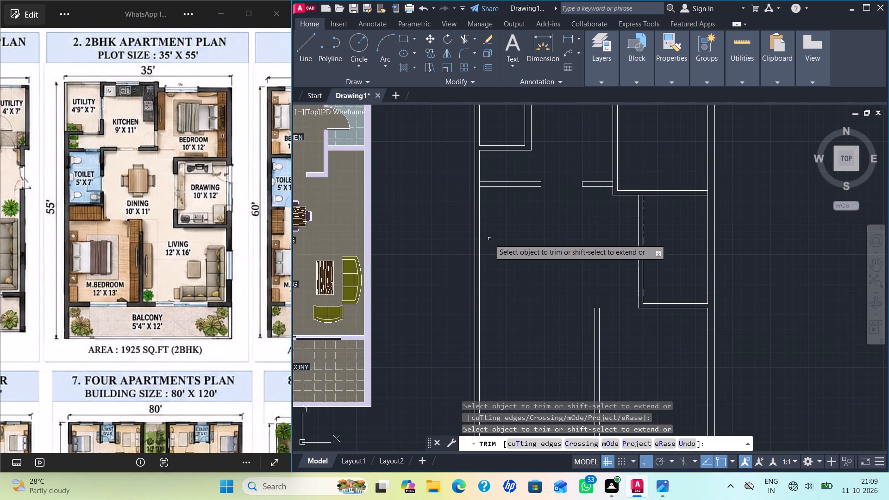
key(Escape)
Offset the inner west wall line below the utility room 3" to the east.
key(o)
key(Return)
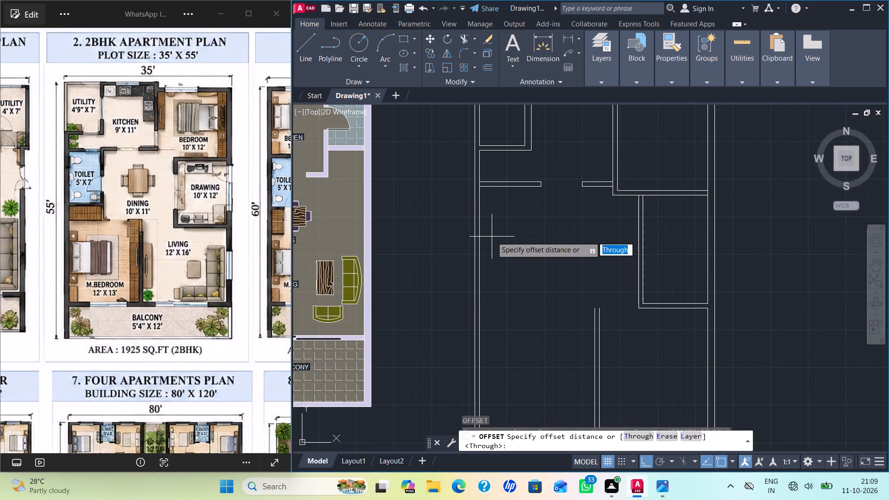
key(3)
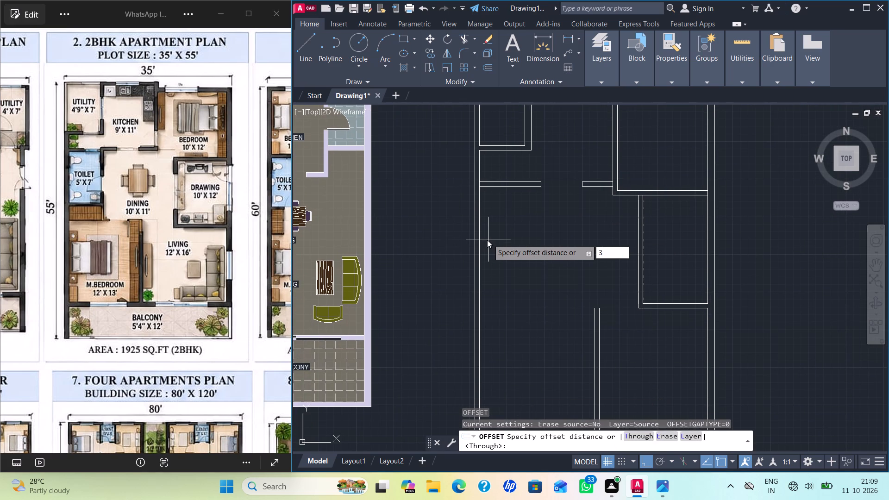
key(shift+quotedbl)
key(Return)
click(479, 250)
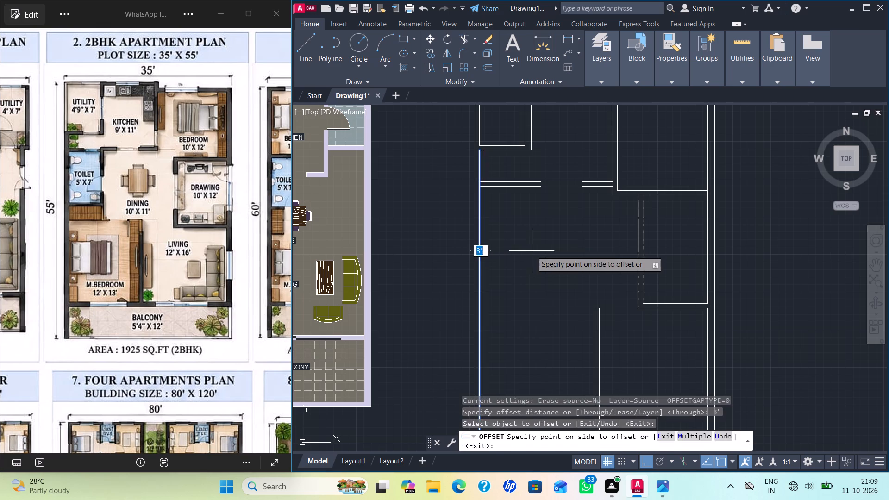
click(532, 251)
Erase the original inner west wall line below the utility room, keeping its 3" offset copy.
scroll(484, 254, up, 2)
right_click(473, 254)
right_click(476, 252)
right_click(478, 251)
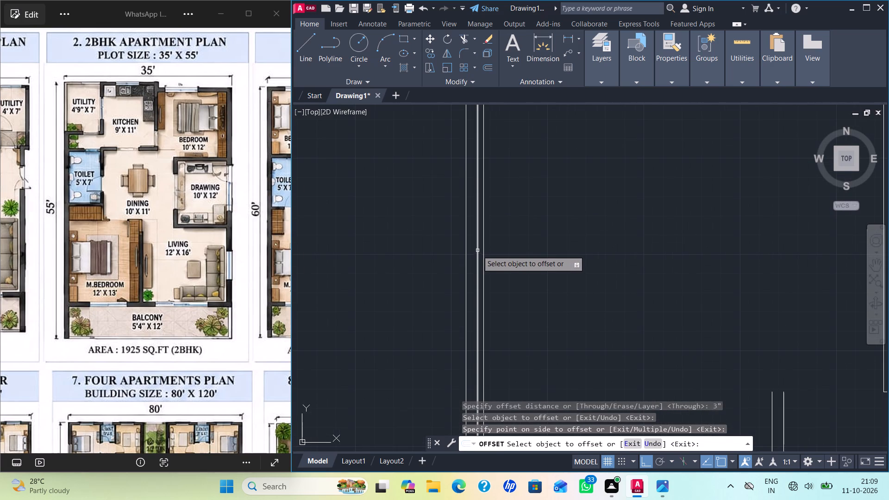
click(477, 246)
key(Delete)
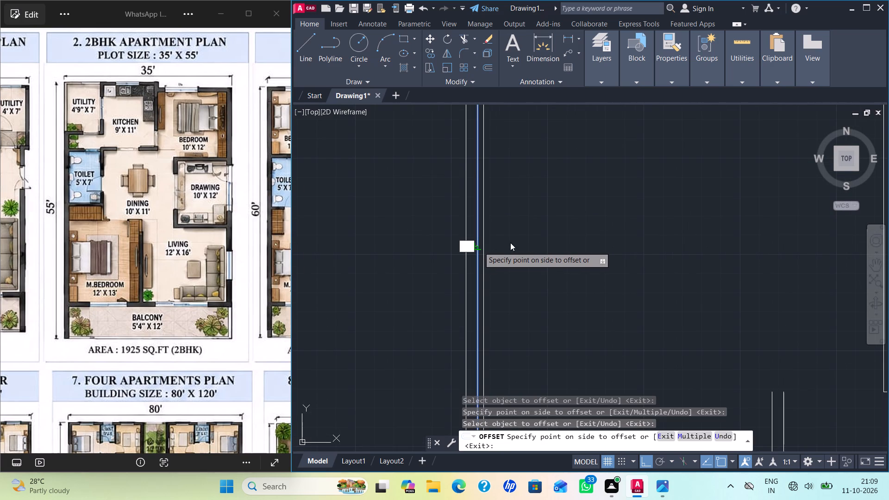
key(Escape)
click(478, 246)
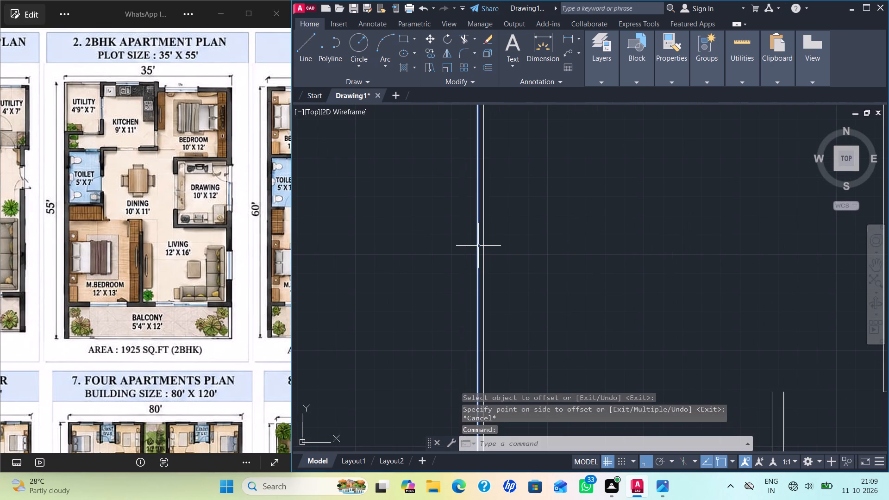
key(Delete)
Trim the utility's outer south line and both kitchen south wall lines back to the new inner west wall line.
scroll(494, 240, down, 3)
scroll(503, 201, up, 2)
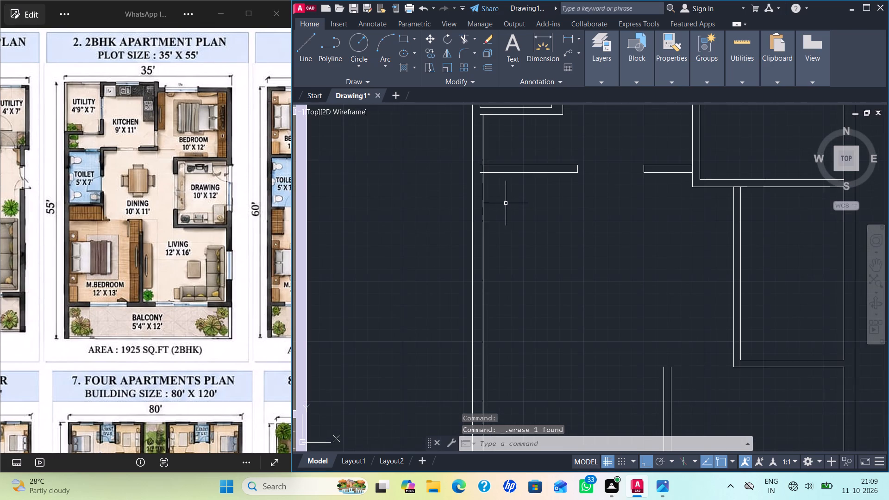
middle_drag(506, 220, 506, 260)
key(t)
key(r)
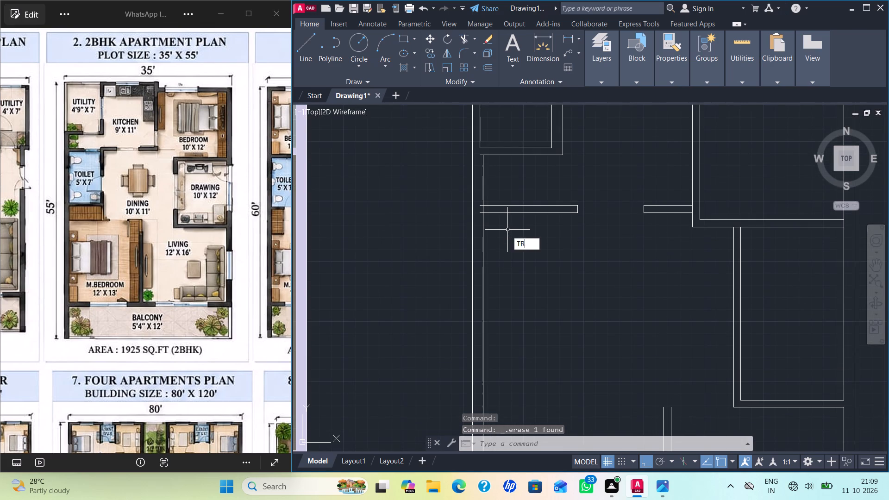
key(Return)
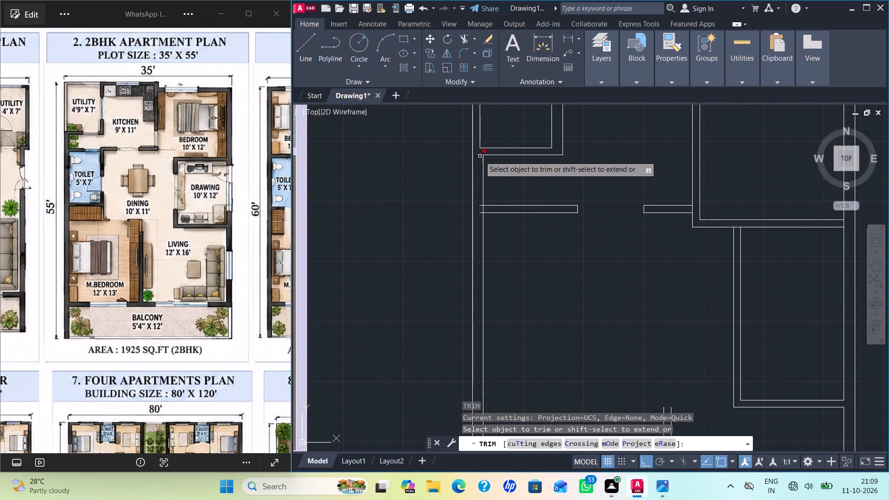
click(480, 155)
click(480, 204)
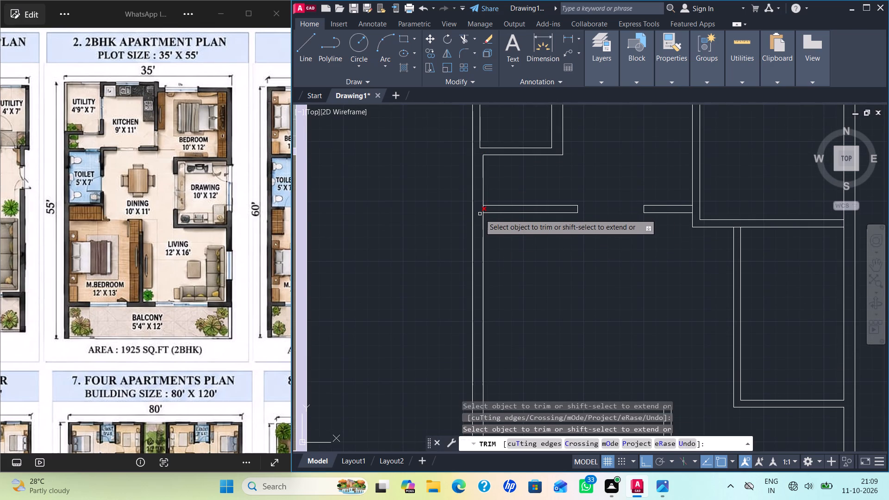
click(480, 214)
scroll(507, 264, down, 2)
middle_drag(526, 287, 531, 224)
middle_drag(536, 221, 544, 195)
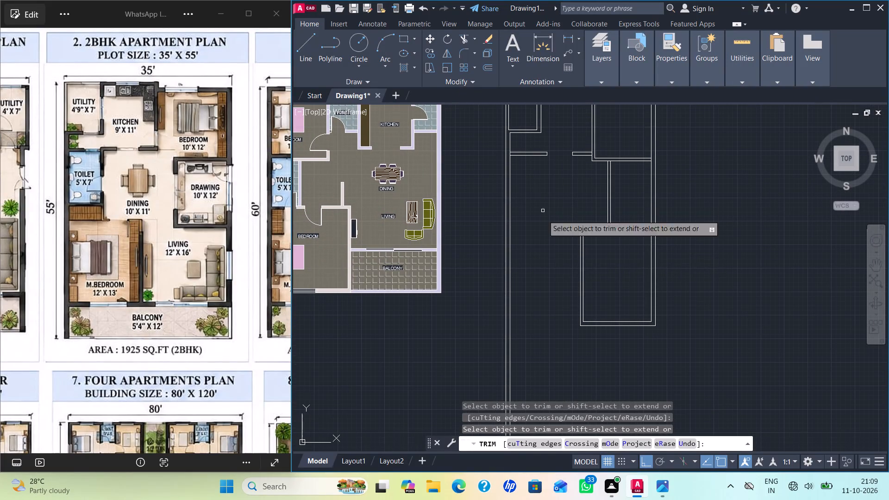
middle_drag(551, 258, 537, 298)
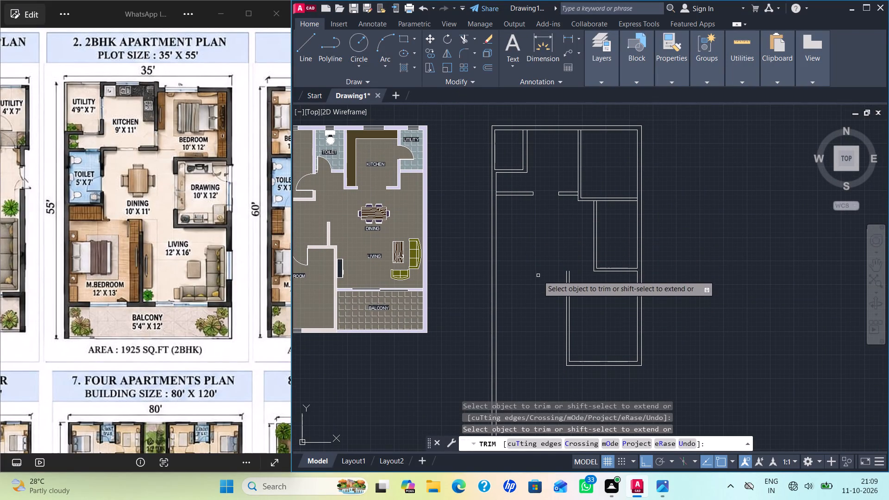
key(Escape)
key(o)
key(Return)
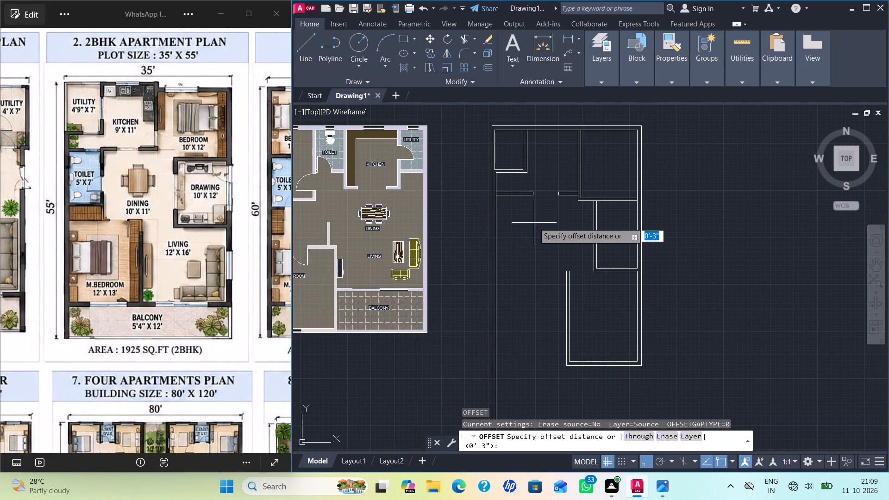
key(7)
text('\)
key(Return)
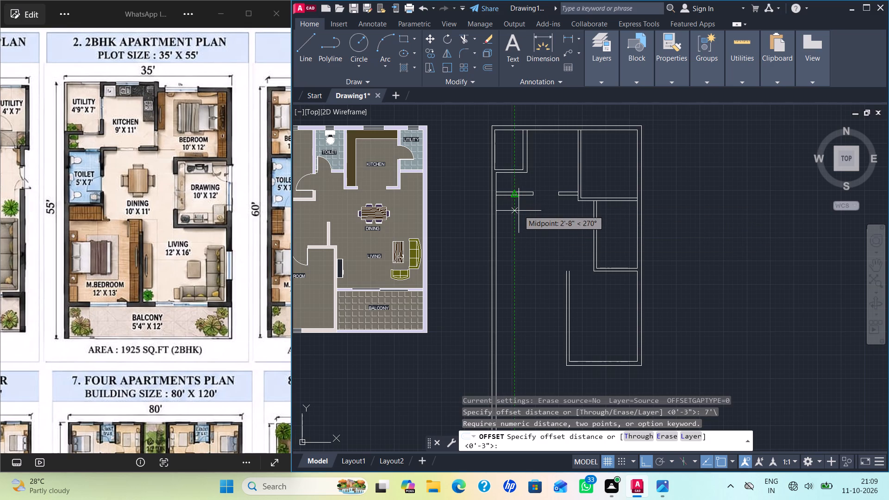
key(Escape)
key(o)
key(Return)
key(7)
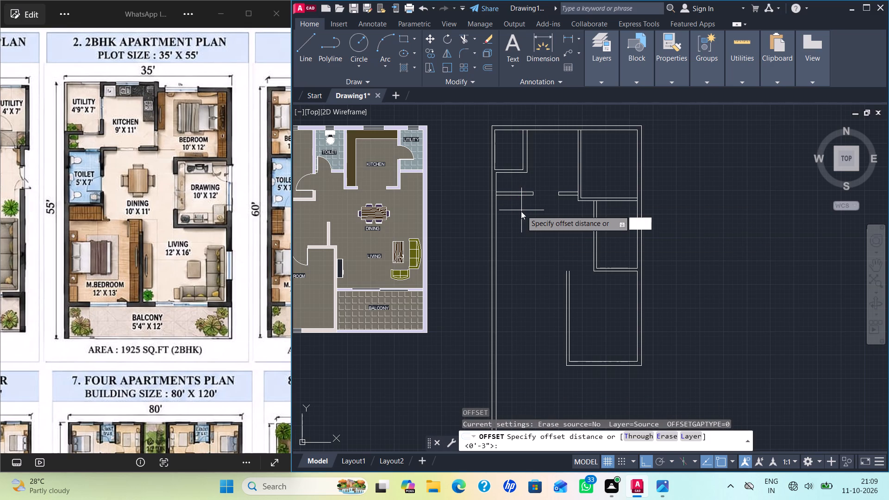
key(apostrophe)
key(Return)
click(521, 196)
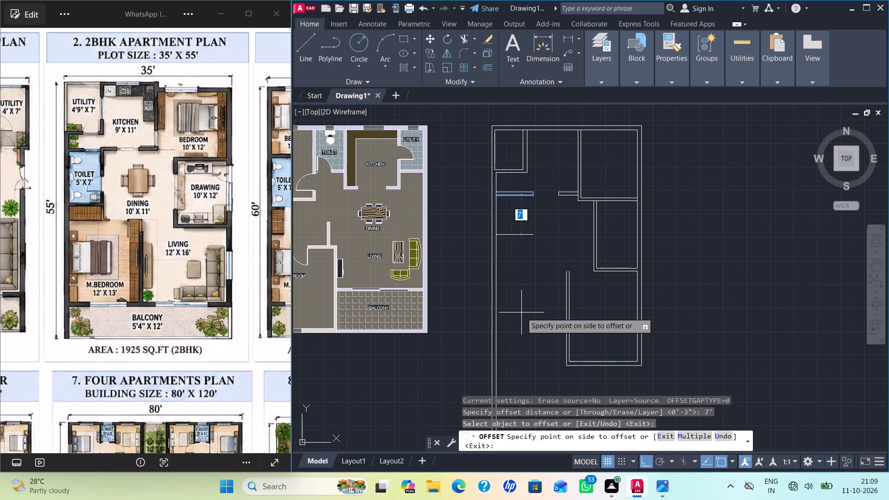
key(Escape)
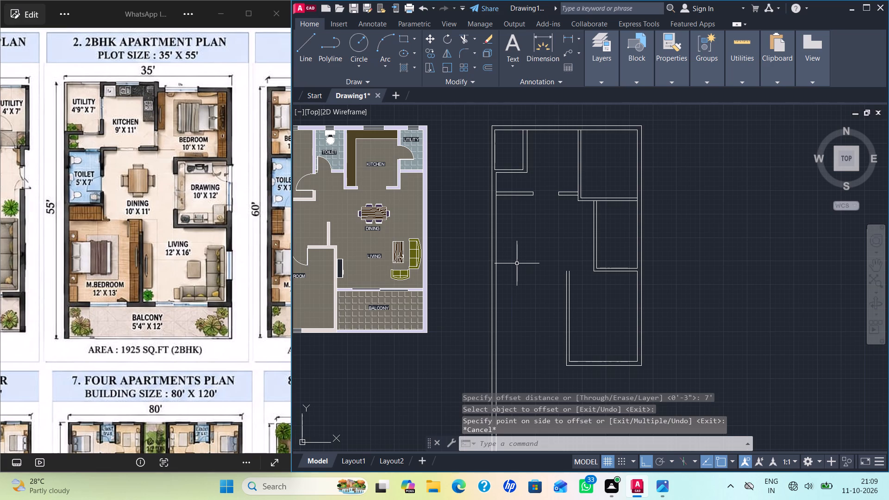
Draw the toilet's outer lines about 9' south from the kitchen wall, aligned with the utility's east wall, and west to the inner west wall.
key(l)
key(Return)
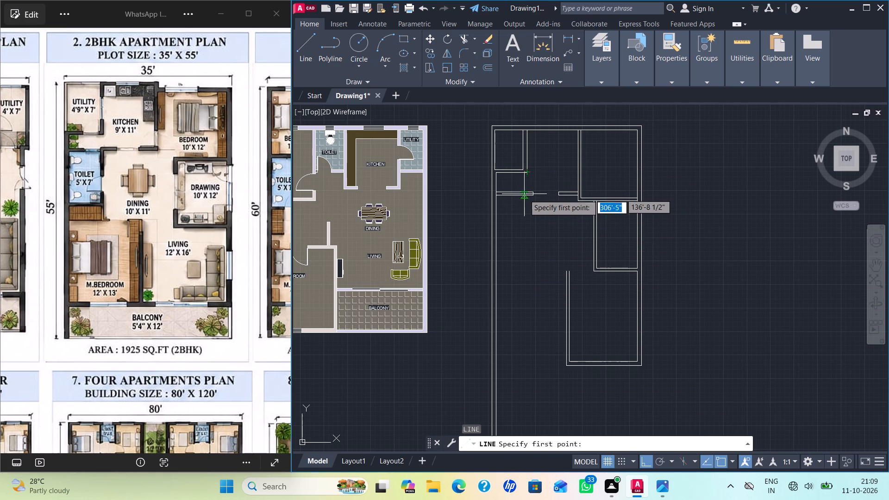
scroll(526, 197, up, 2)
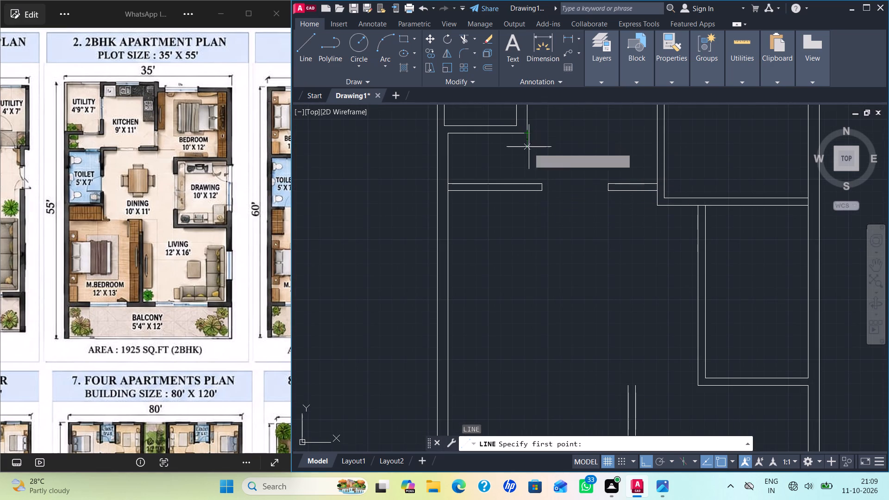
click(527, 191)
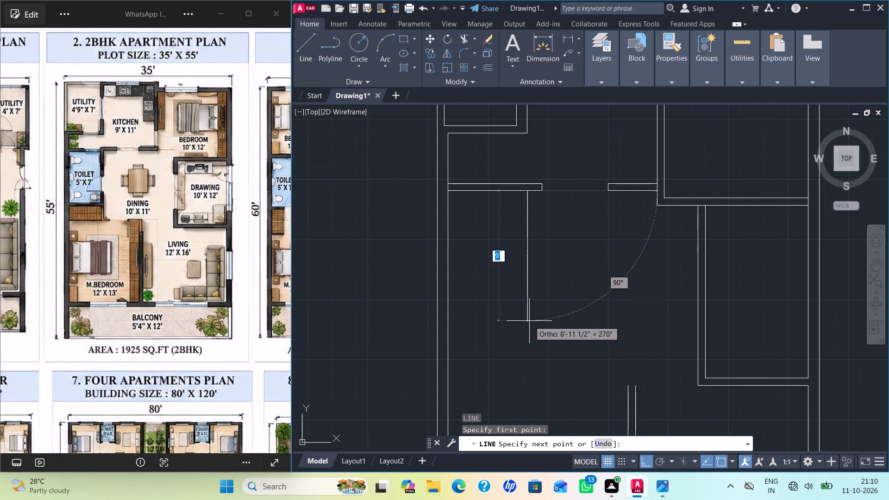
click(529, 321)
click(447, 319)
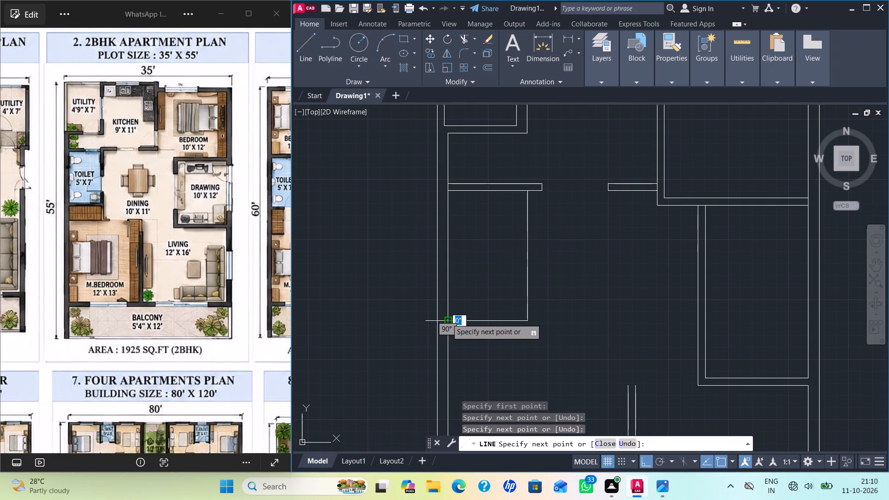
key(Escape)
Offset the toilet's outer east and south lines 6" inward to form its walls.
scroll(567, 322, down, 3)
scroll(576, 318, up, 2)
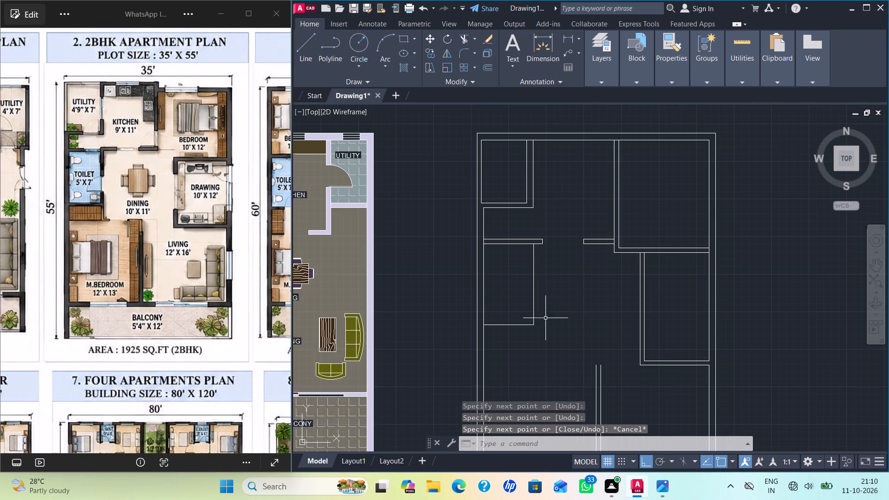
key(o)
key(Return)
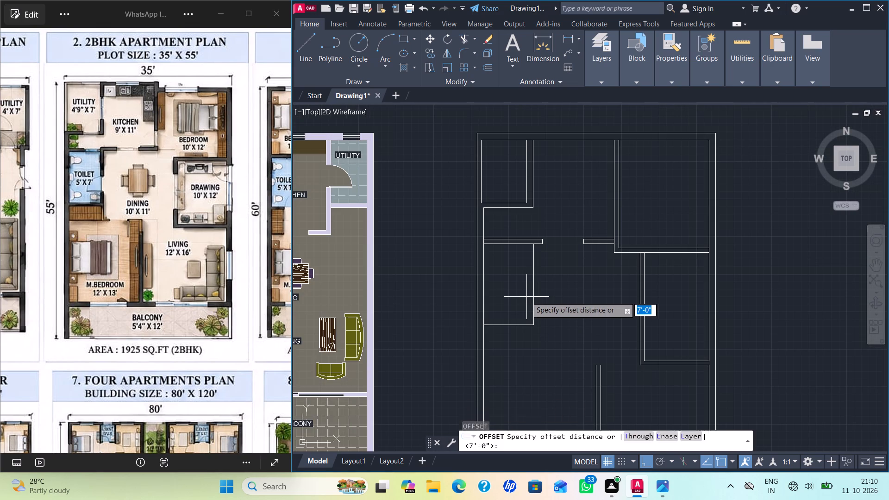
key(6)
key(shift+quotedbl)
key(Return)
click(533, 289)
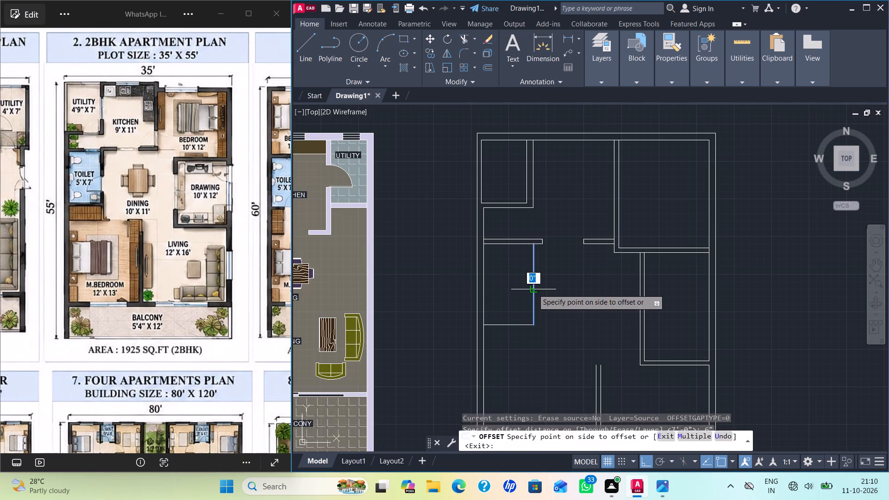
click(518, 294)
click(510, 325)
click(510, 303)
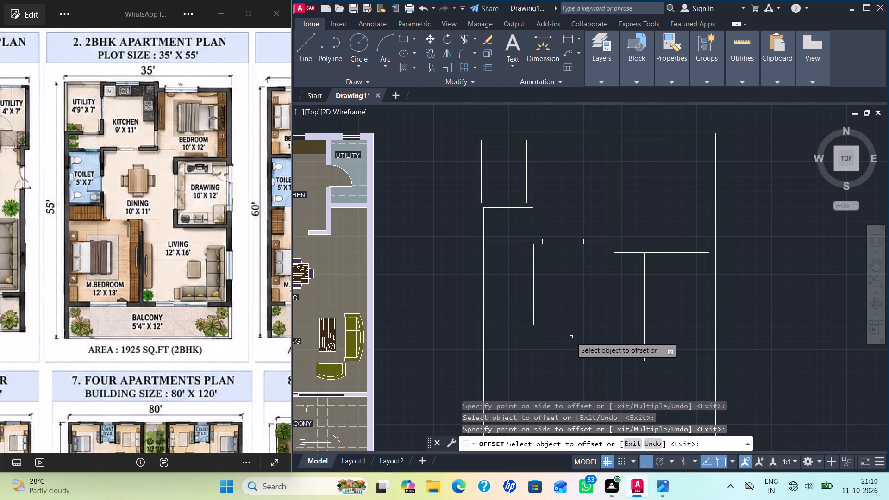
middle_drag(571, 337, 576, 260)
key(Escape)
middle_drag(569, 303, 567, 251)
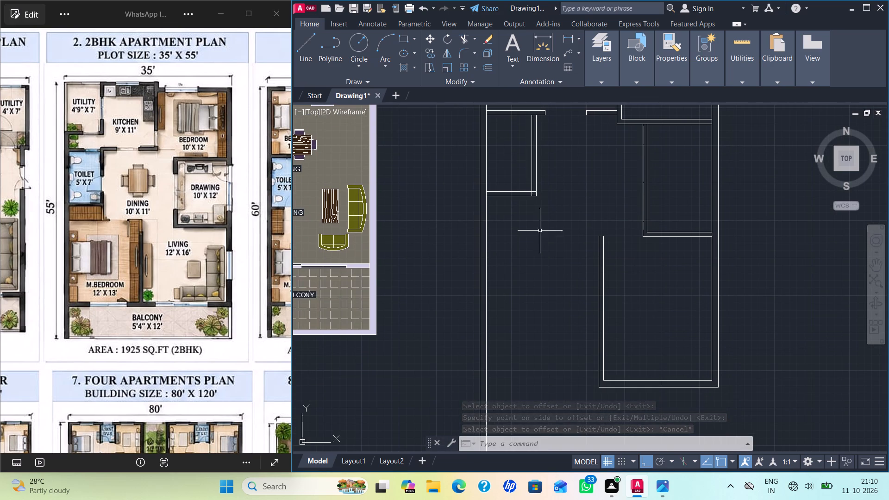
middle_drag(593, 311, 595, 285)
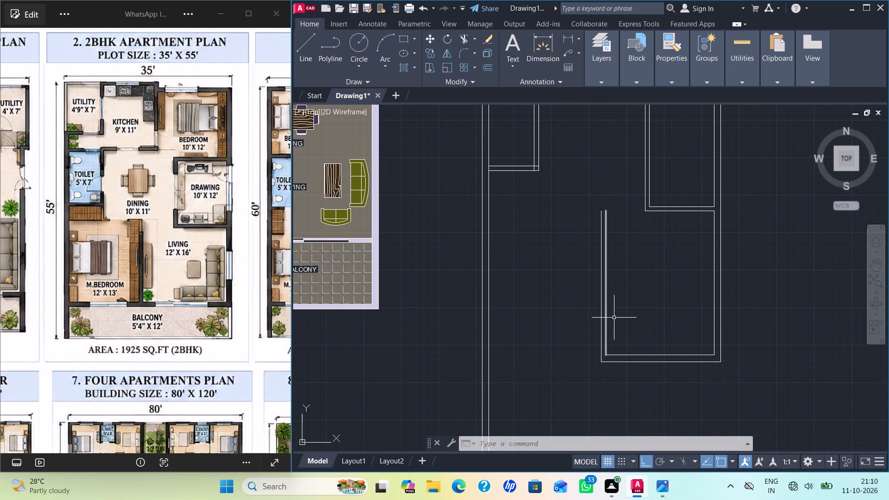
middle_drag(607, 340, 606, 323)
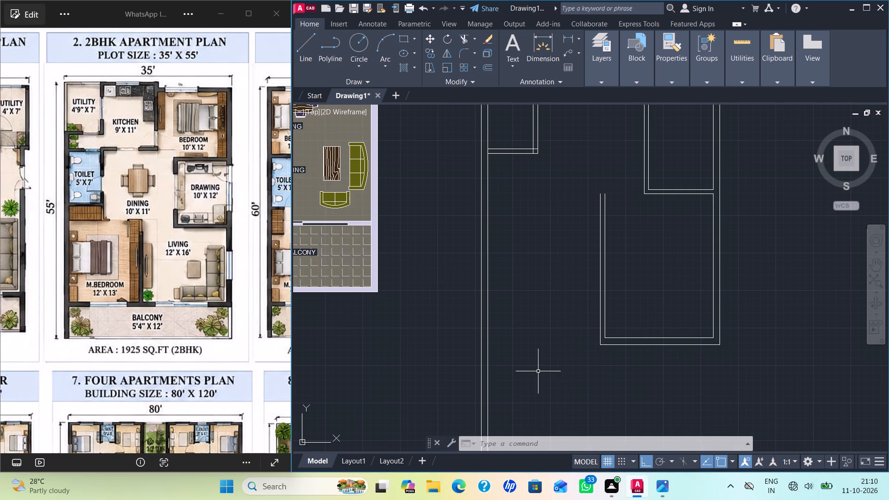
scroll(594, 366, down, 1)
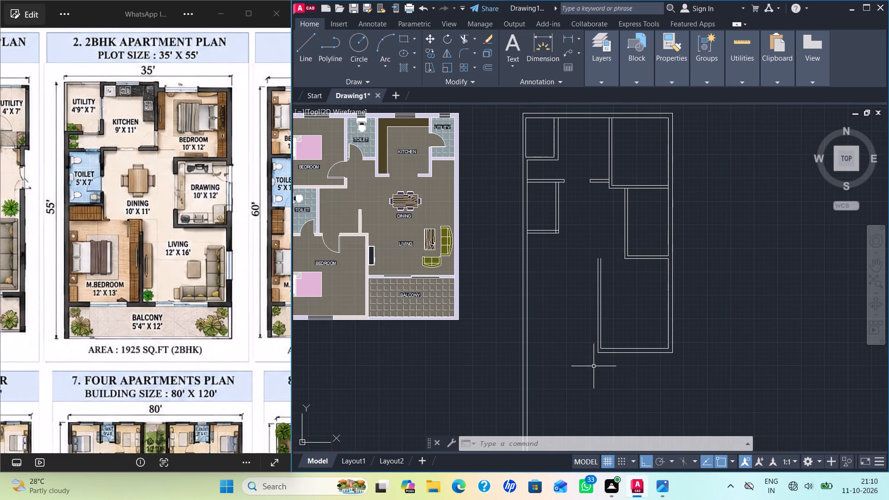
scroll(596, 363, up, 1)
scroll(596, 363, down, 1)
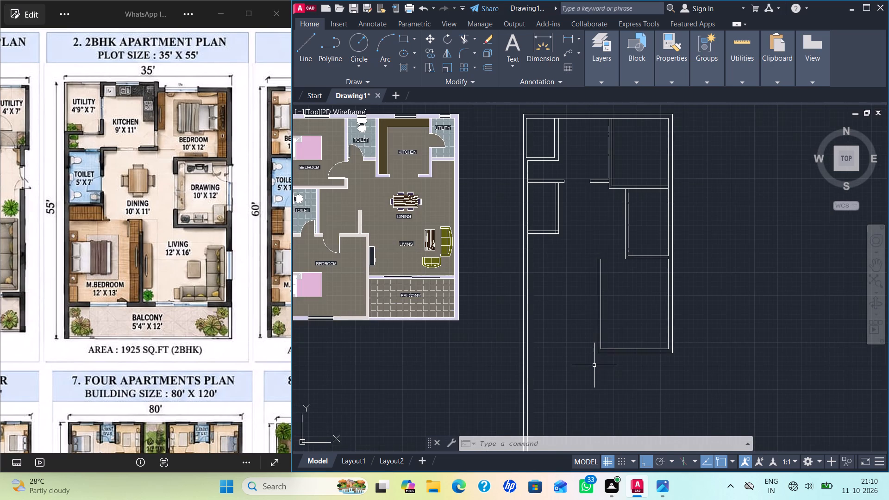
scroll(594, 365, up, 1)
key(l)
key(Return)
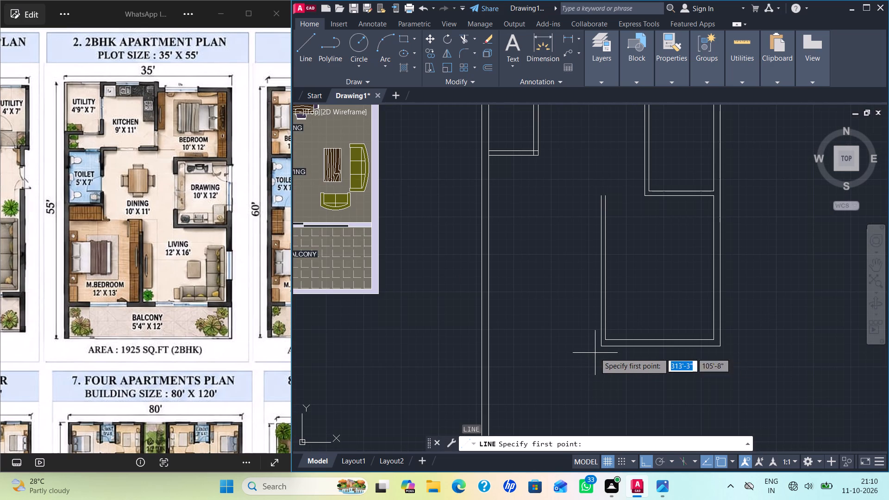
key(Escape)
Extend the living room's outer and inner south wall lines west to the inner west wall line.
key(e)
key(x)
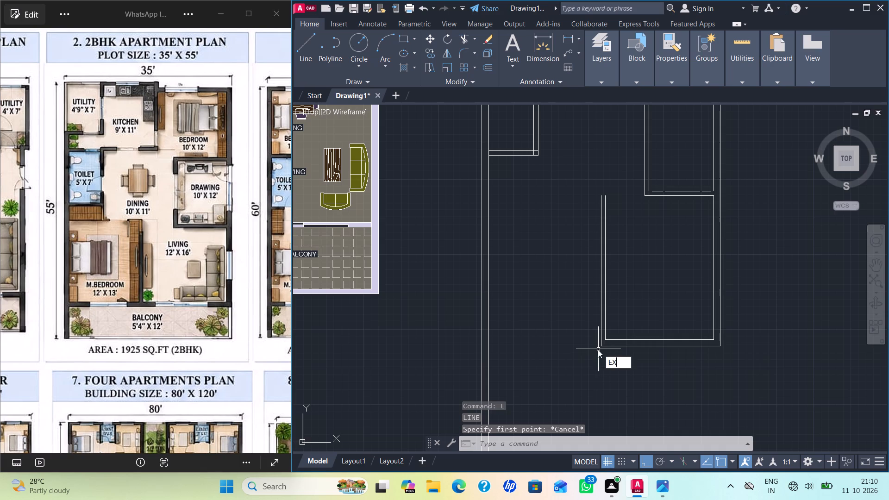
key(Return)
click(608, 347)
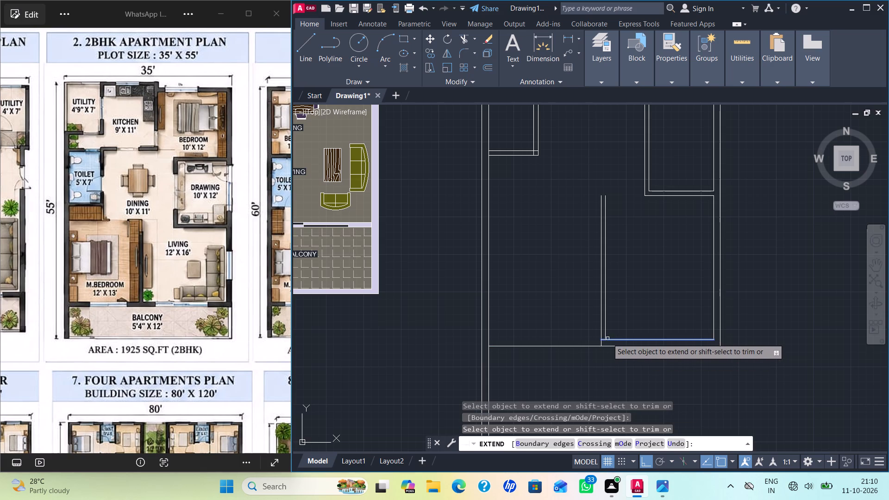
click(607, 341)
click(604, 340)
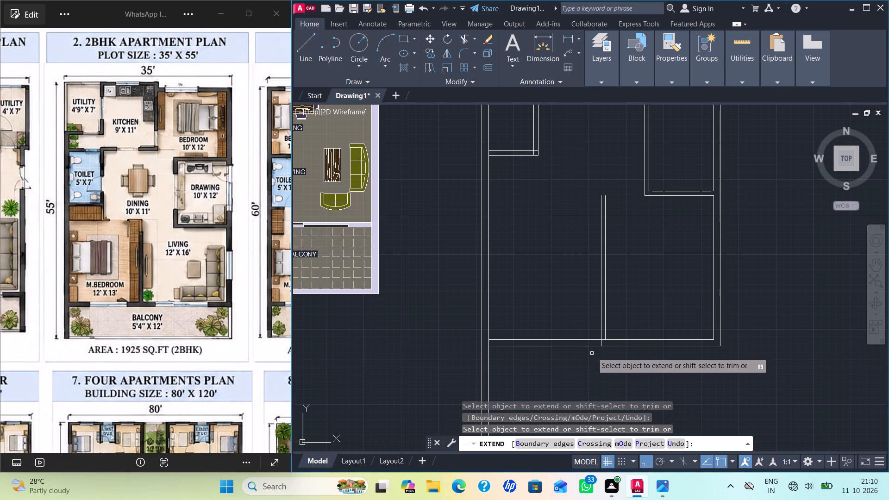
key(Escape)
Trim the leftover piece of the living room's west wall line between the two south wall lines.
key(t)
key(r)
key(Return)
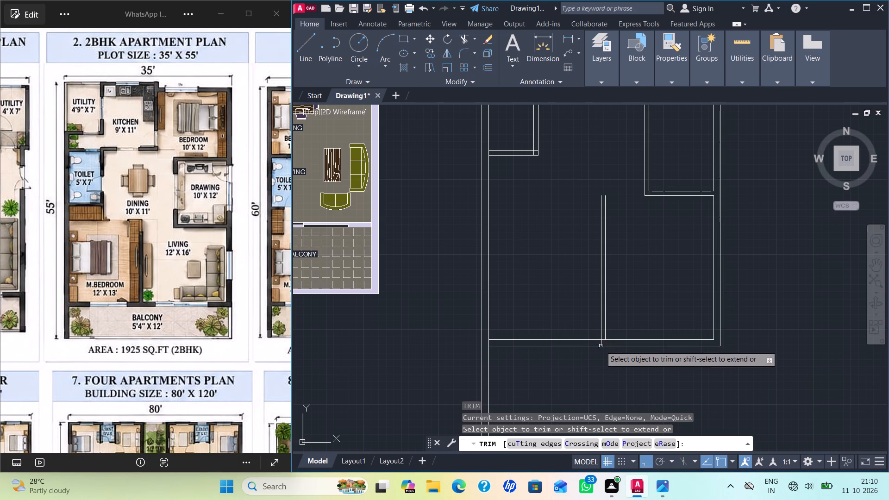
click(601, 344)
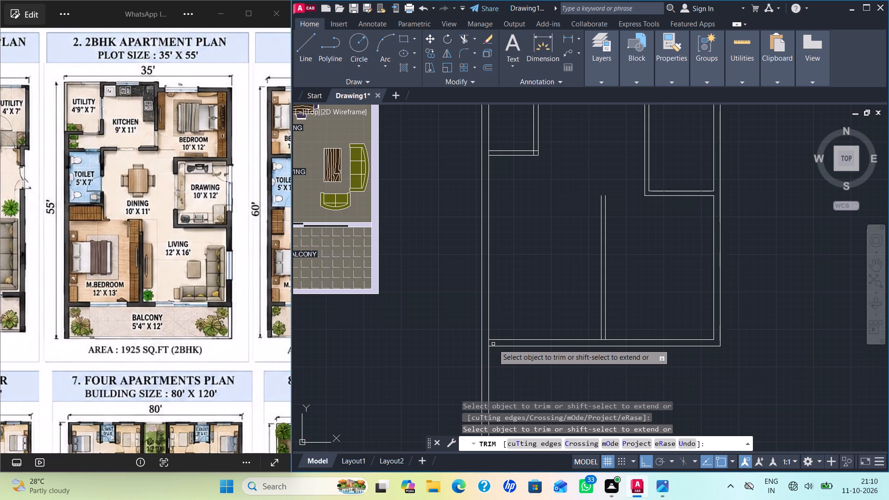
Close the plan's southwest corner by extending the outer south line to the outer west line and trimming the west wall below it.
shift+click(492, 347)
drag(495, 356, 459, 360)
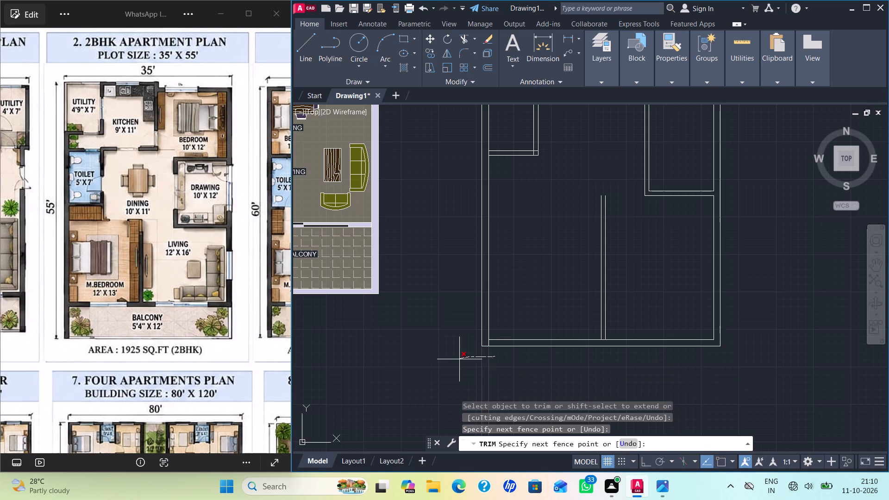
scroll(543, 382, down, 1)
scroll(680, 329, down, 1)
scroll(682, 310, up, 1)
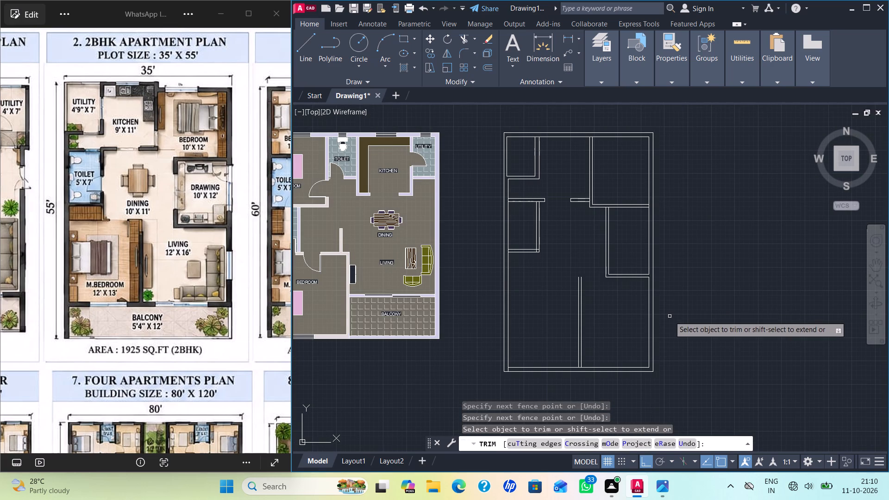
middle_drag(670, 316, 656, 323)
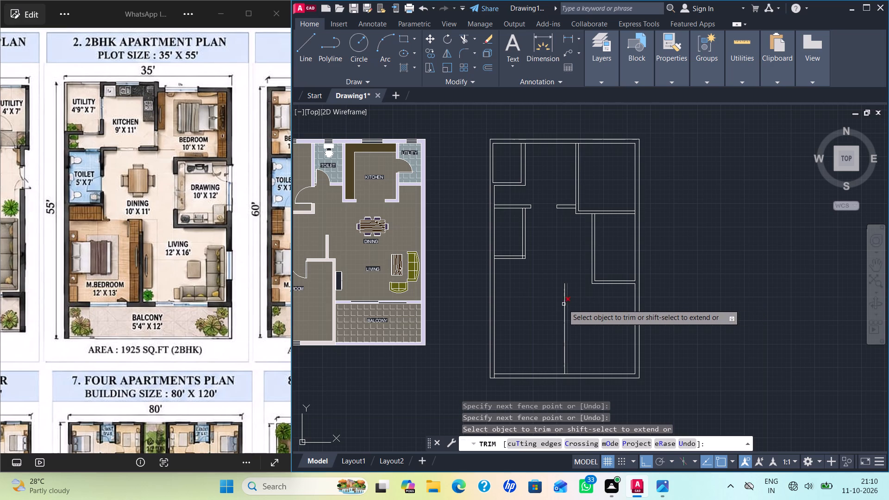
scroll(563, 300, up, 1)
middle_drag(576, 300, 578, 251)
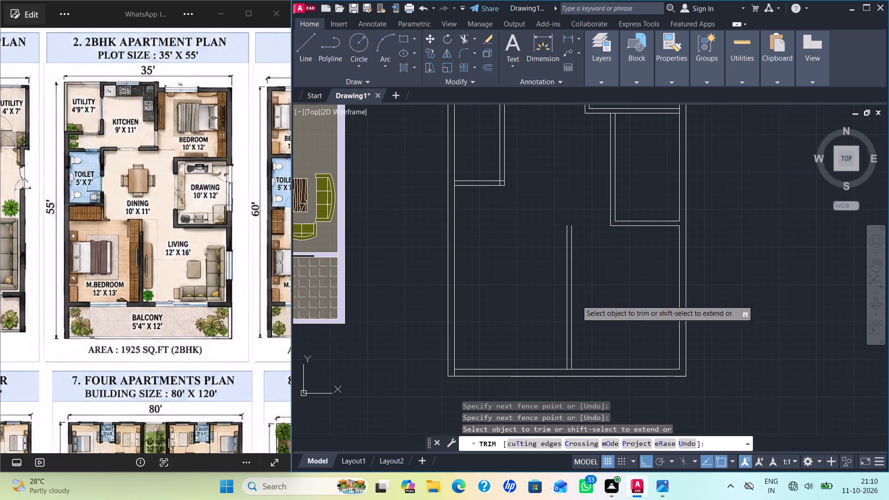
key(Escape)
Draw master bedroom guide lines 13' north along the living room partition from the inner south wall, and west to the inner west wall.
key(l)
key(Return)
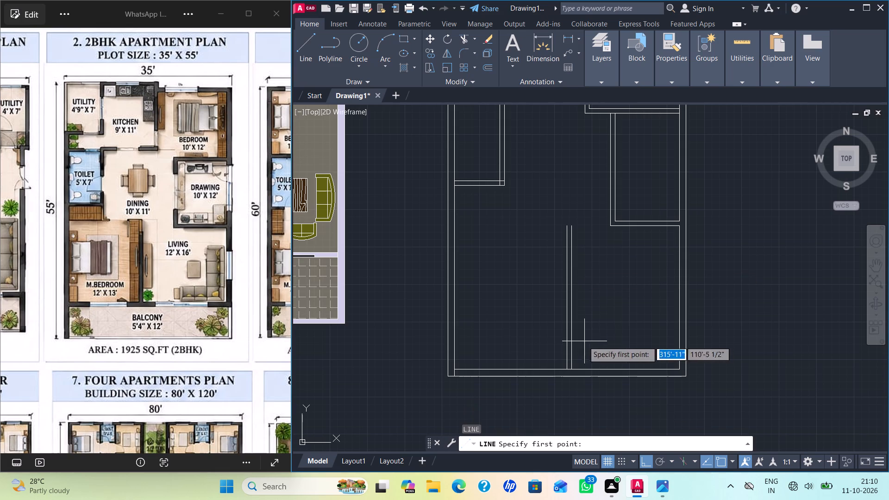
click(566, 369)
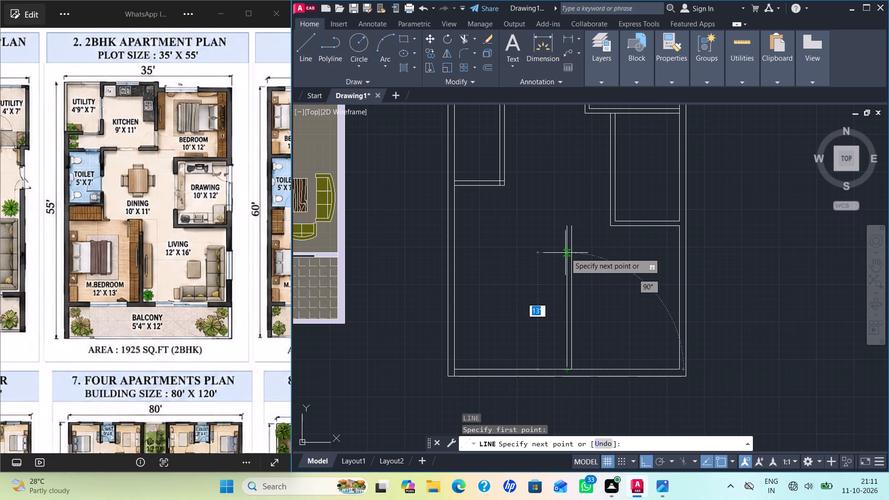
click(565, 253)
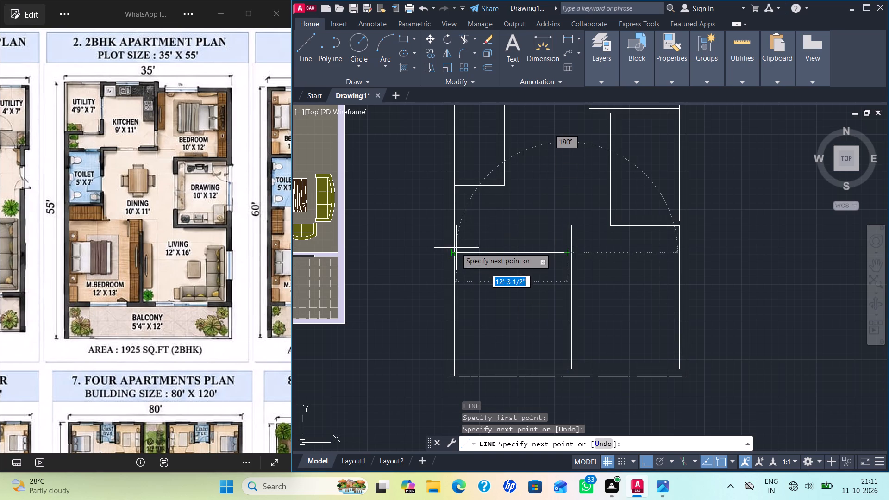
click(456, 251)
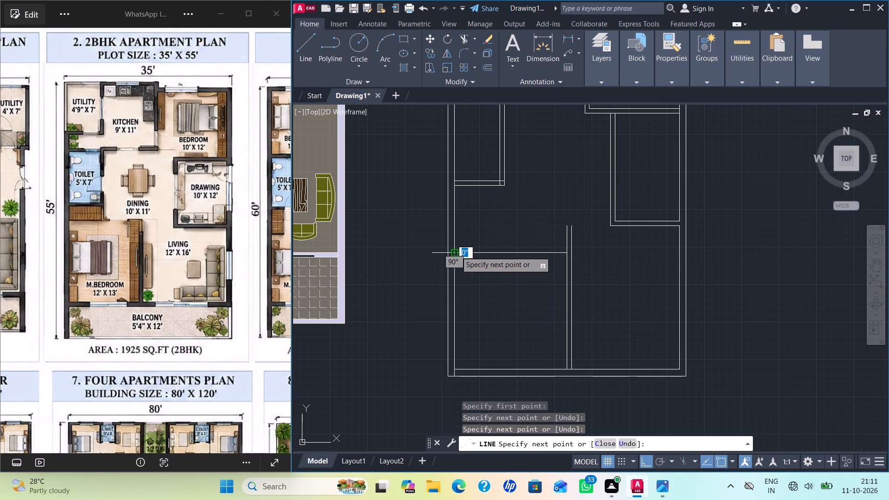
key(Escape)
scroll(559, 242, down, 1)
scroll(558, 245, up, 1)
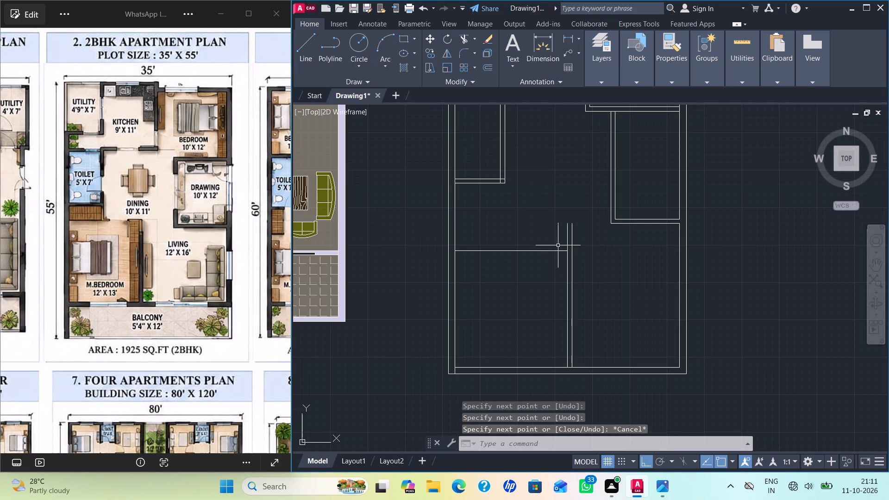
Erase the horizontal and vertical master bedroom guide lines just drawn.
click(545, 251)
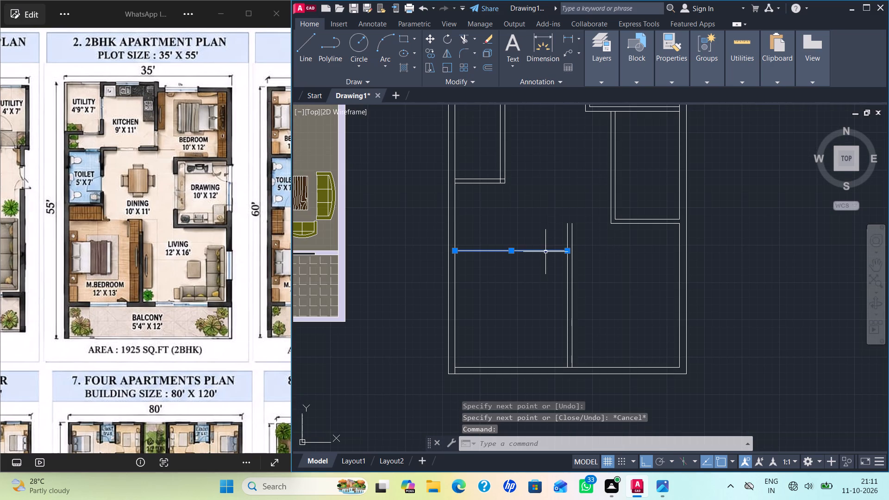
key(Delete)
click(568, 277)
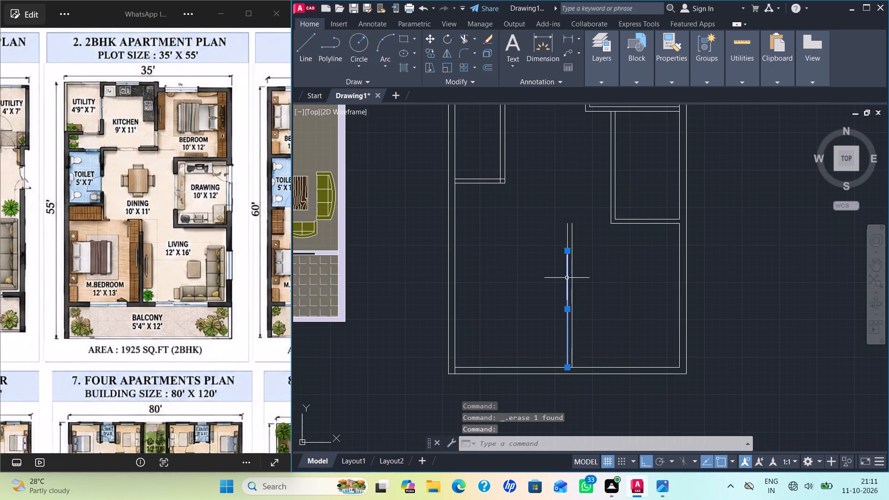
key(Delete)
Move the plan's two south wall lines north by about 4'-9".
scroll(612, 307, down, 1)
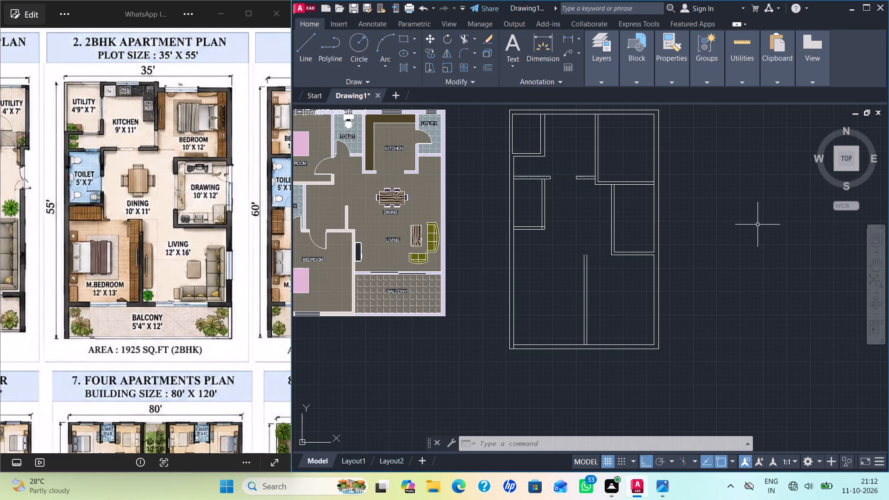
scroll(568, 238, down, 1)
scroll(585, 257, up, 1)
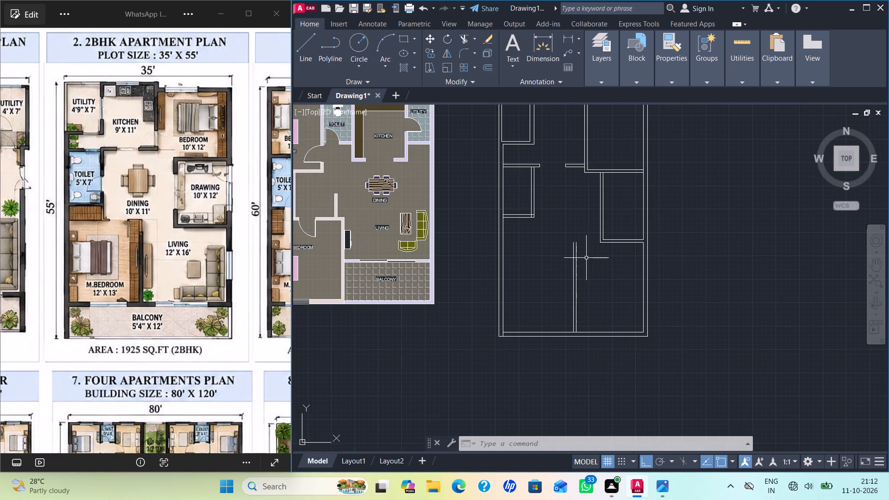
middle_drag(585, 259, 576, 308)
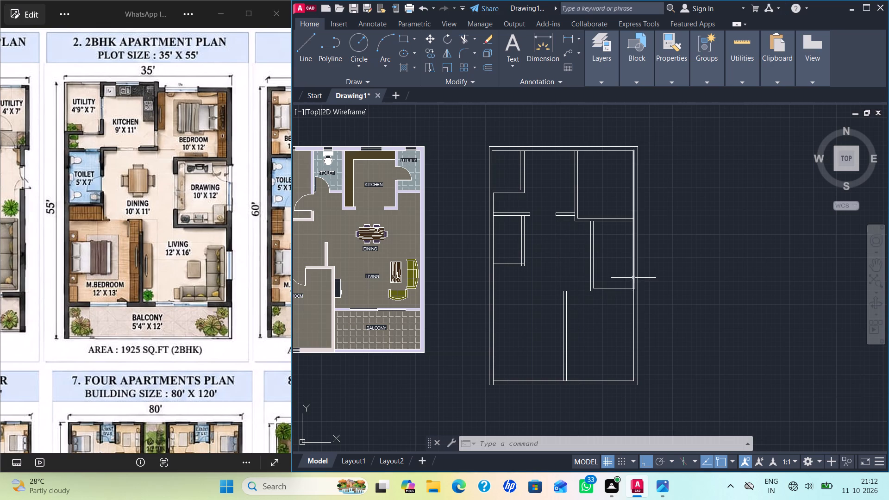
middle_drag(660, 399, 665, 374)
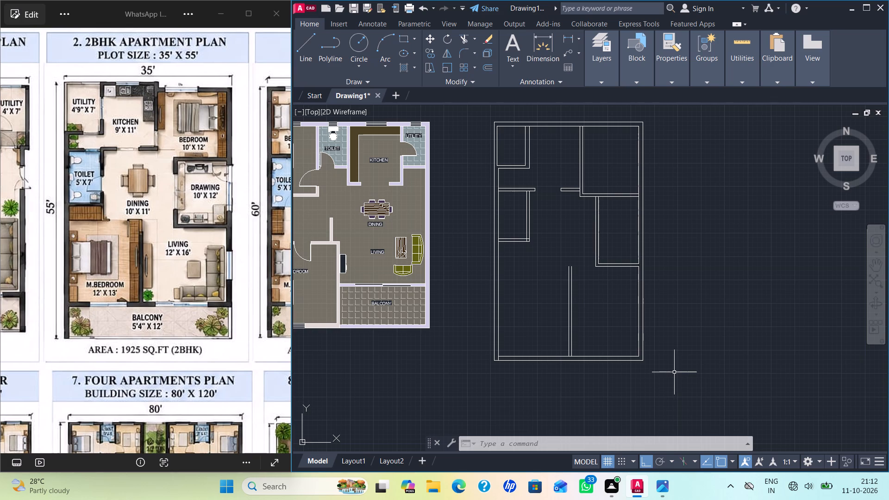
middle_drag(666, 363, 654, 326)
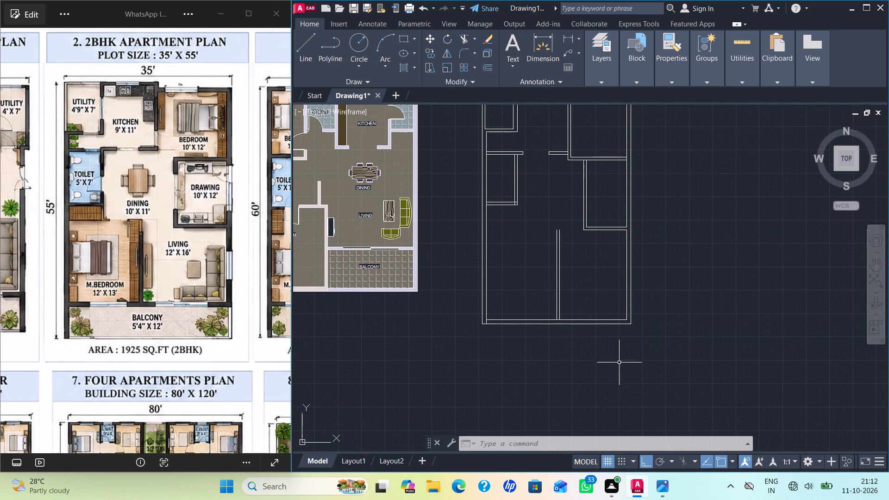
click(604, 339)
click(588, 306)
key(m)
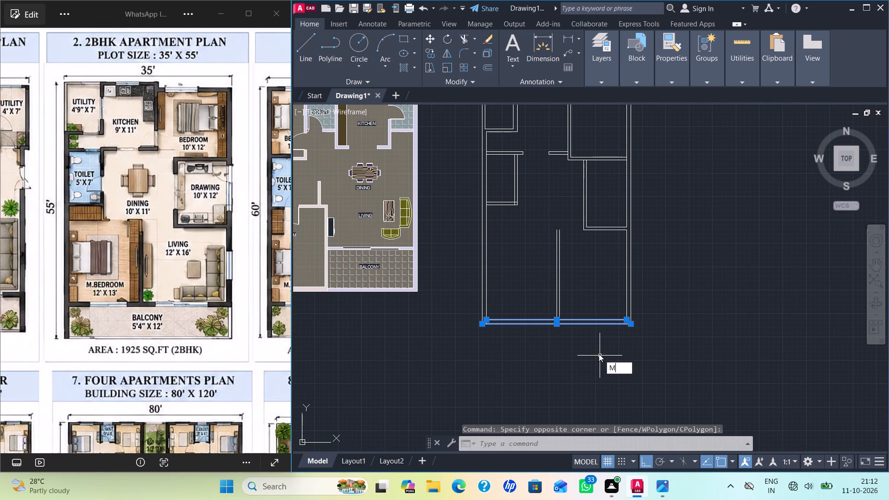
key(Return)
click(627, 320)
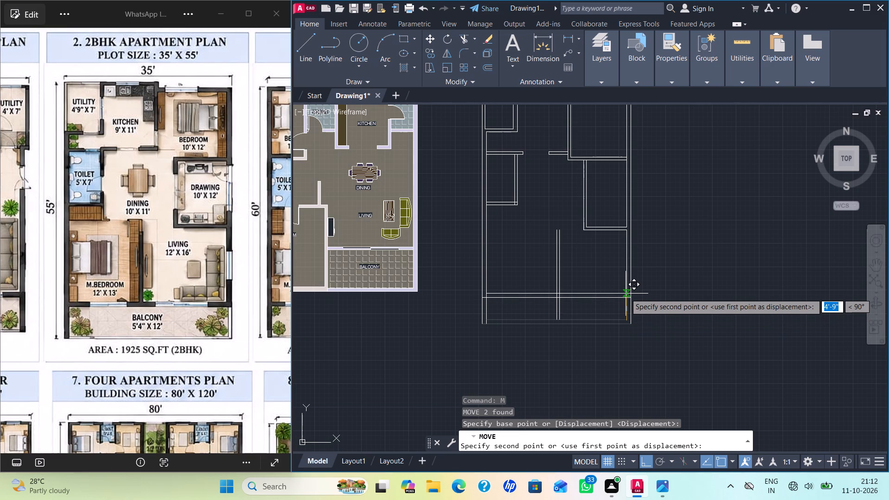
click(626, 294)
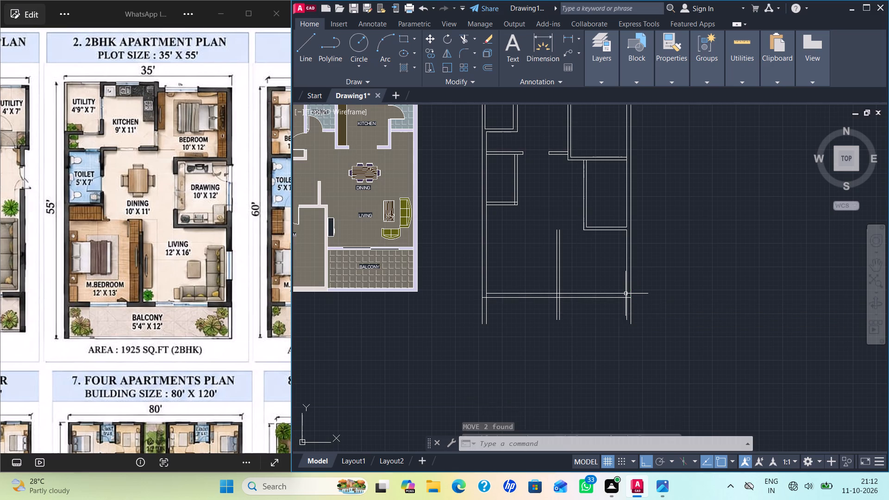
key(Escape)
Trim the west wall, living room partition and east wall lines where they run past the relocated south wall.
key(t)
key(r)
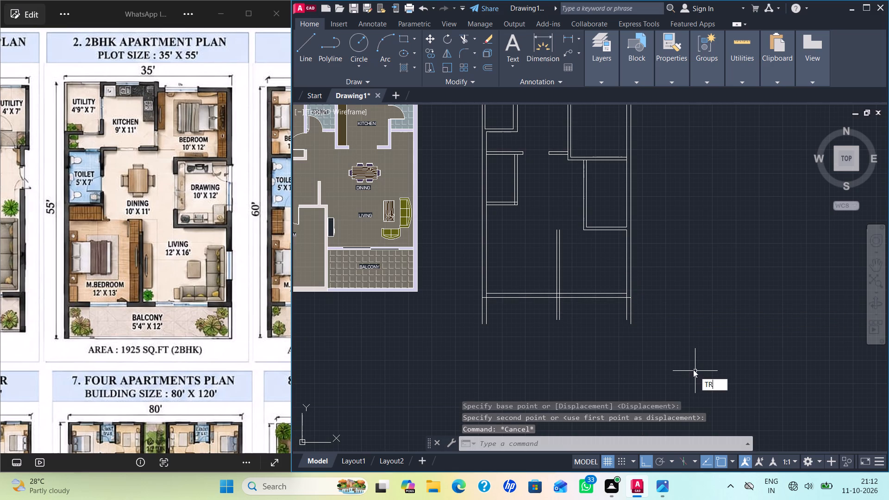
key(Return)
drag(651, 306, 461, 310)
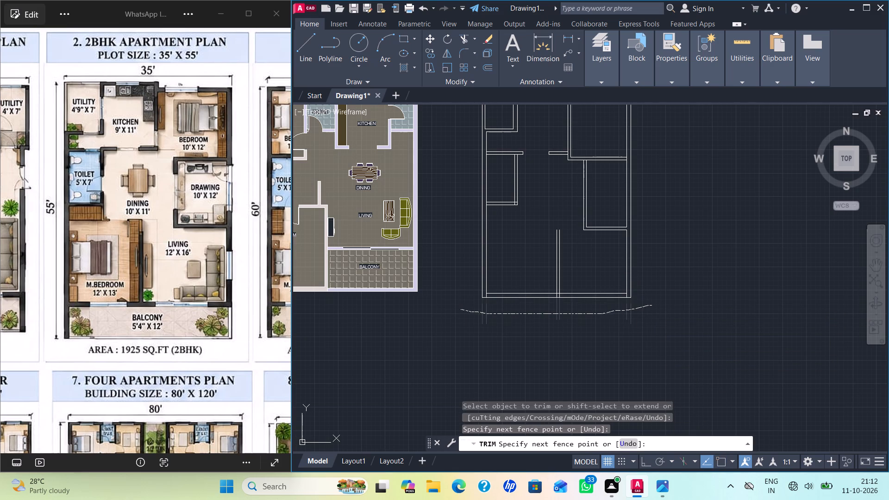
scroll(486, 300, up, 3)
click(485, 284)
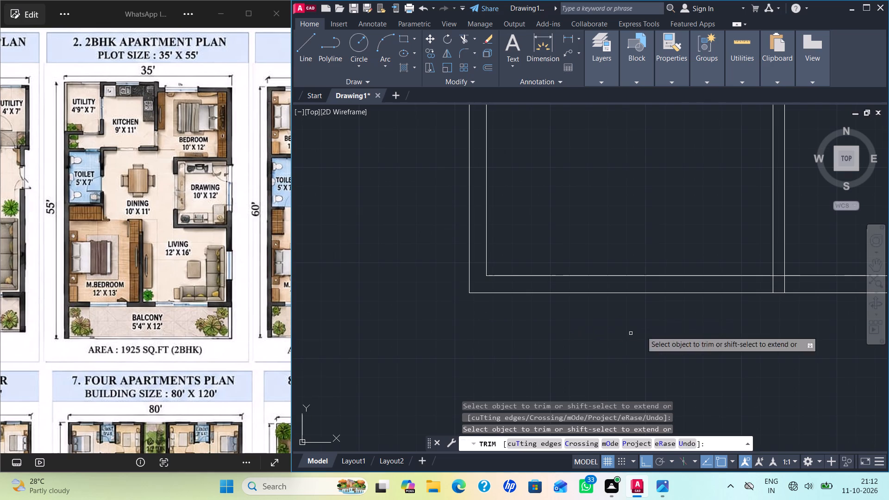
drag(796, 282, 724, 287)
scroll(773, 300, down, 2)
middle_drag(789, 332, 565, 349)
scroll(660, 306, up, 3)
click(667, 325)
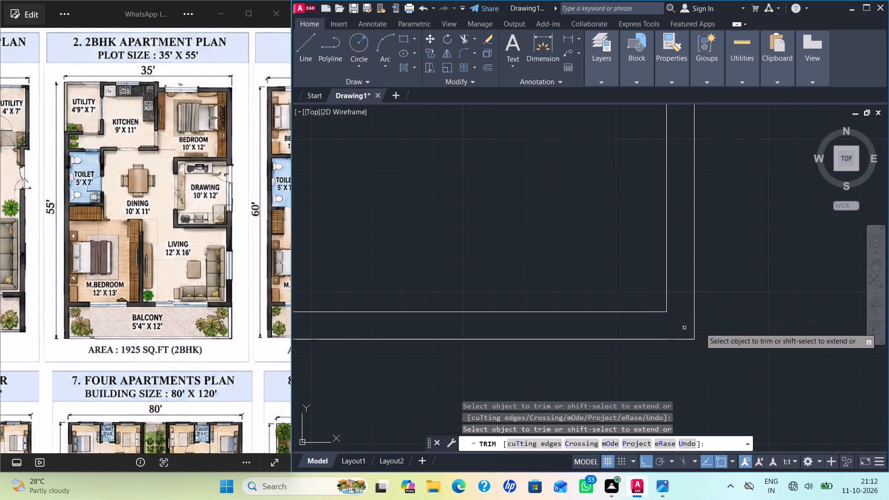
scroll(745, 325, down, 2)
key(Escape)
Move the drawing room's two south wall lines north by slightly under 2'.
scroll(756, 318, down, 2)
middle_drag(758, 317, 733, 336)
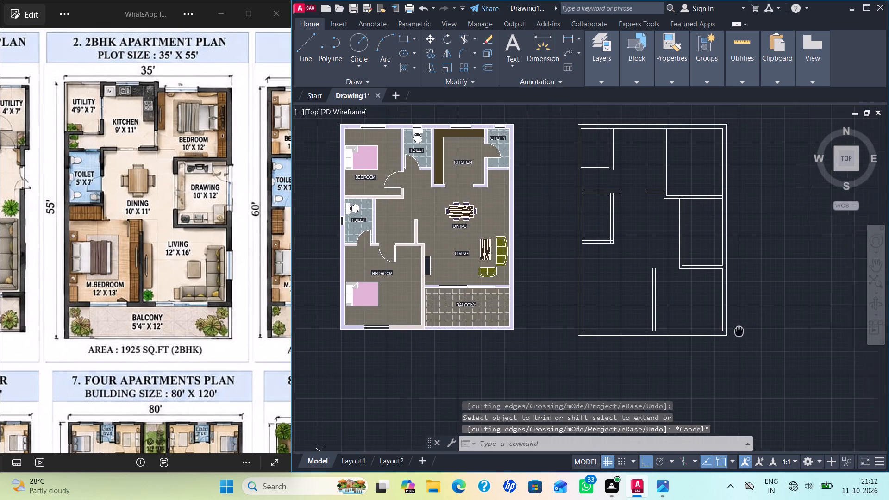
middle_drag(733, 336, 722, 344)
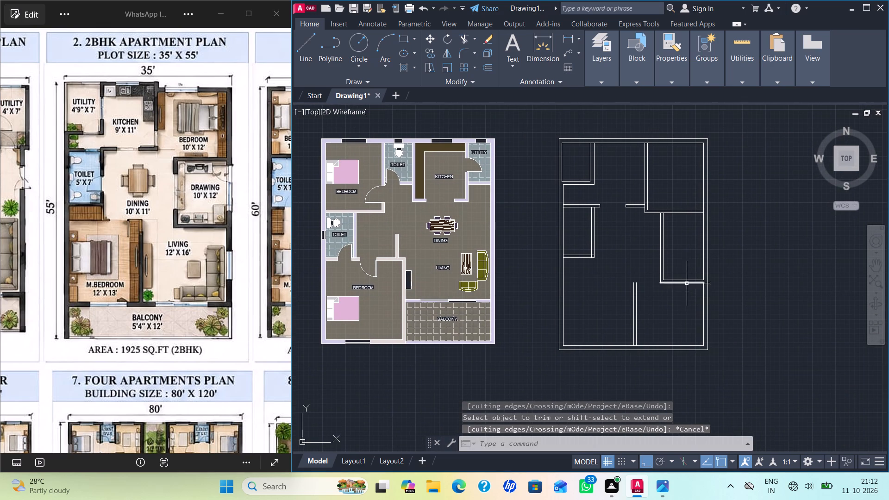
scroll(687, 281, up, 2)
drag(686, 301, 683, 292)
click(655, 250)
key(m)
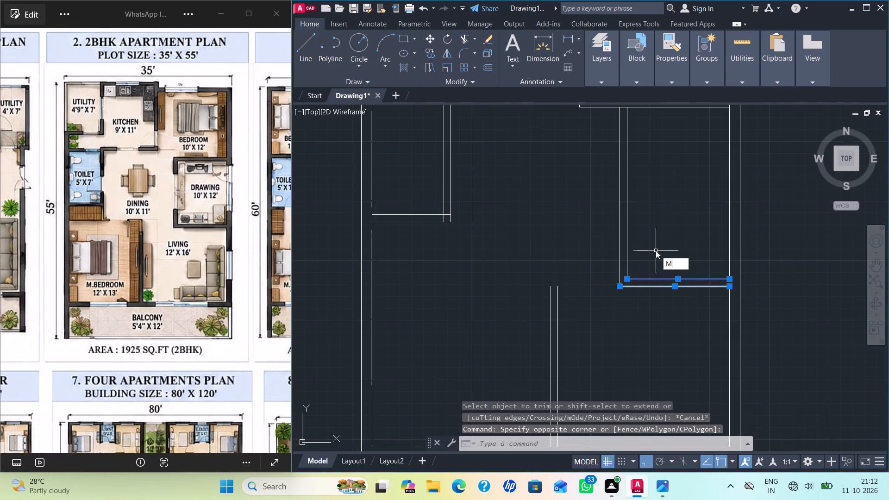
key(Return)
click(730, 278)
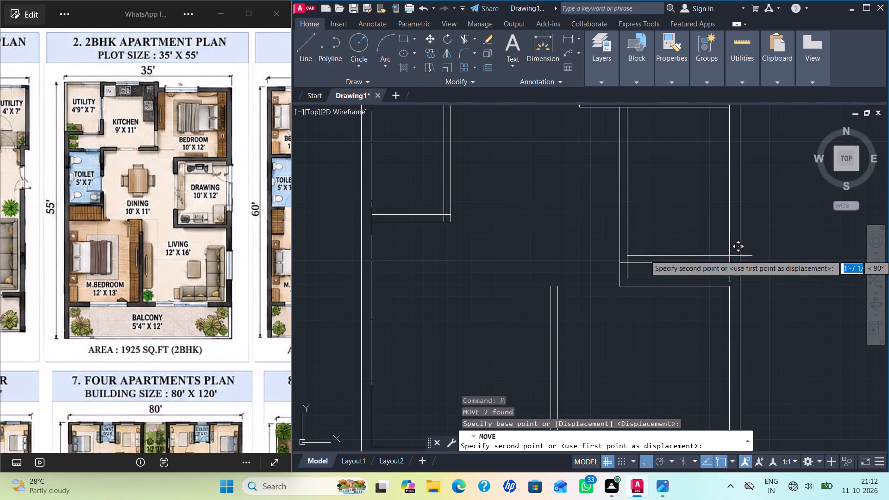
click(730, 252)
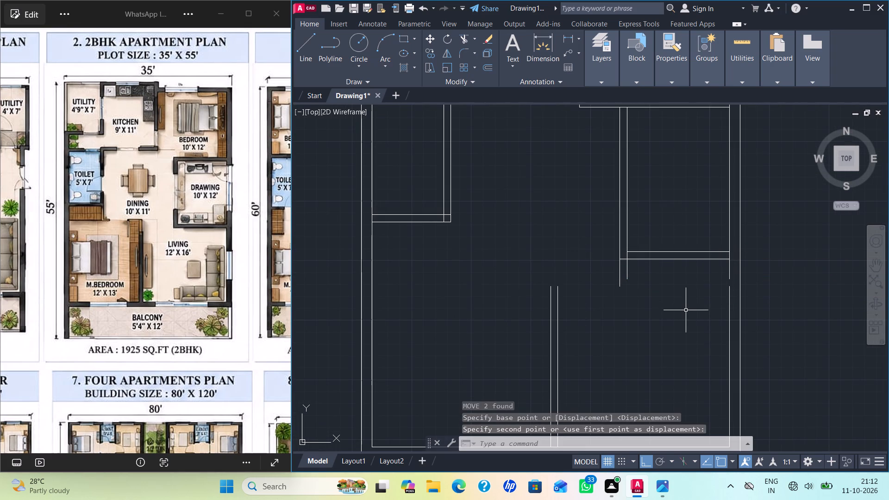
Trim the drawing room's west wall lines where they run past the relocated south wall, and clean up the wall junctions.
key(t)
key(r)
key(Return)
drag(613, 278, 645, 272)
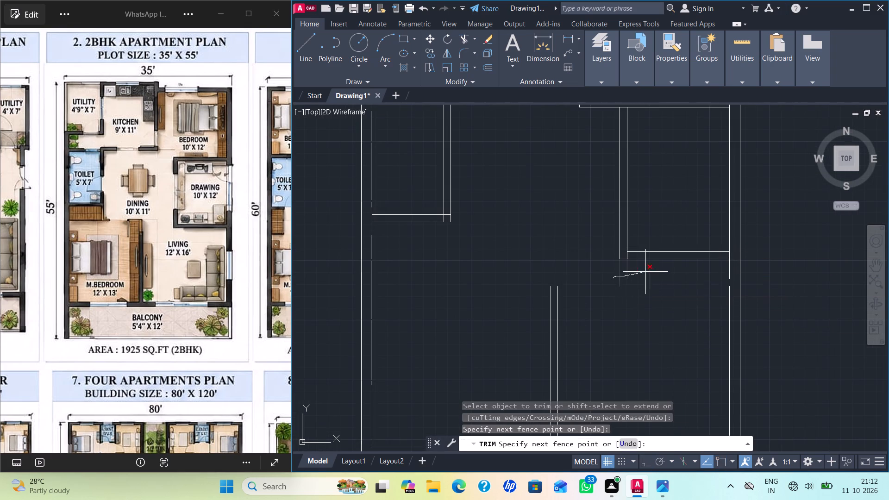
drag(645, 272, 646, 271)
click(627, 256)
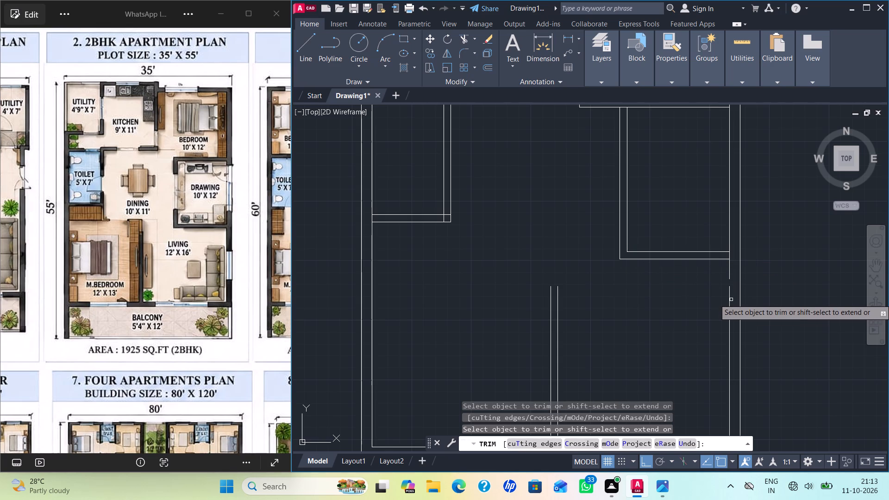
shift+click(731, 299)
scroll(766, 333, down, 1)
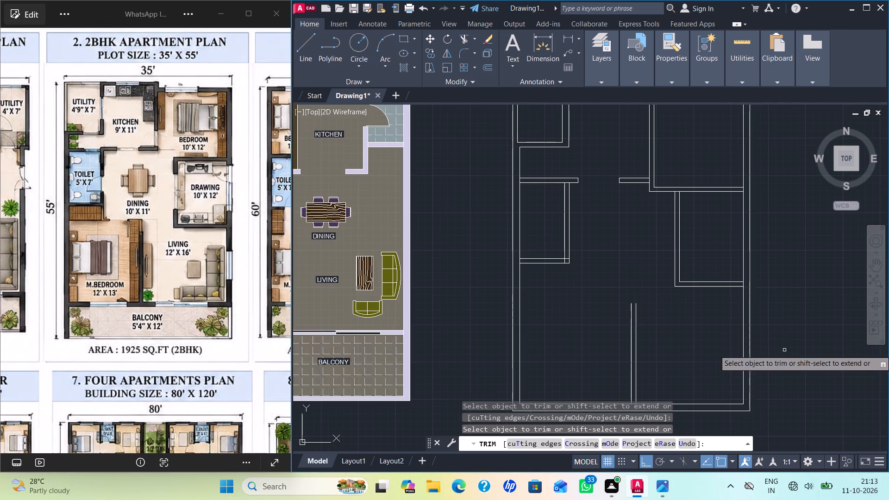
middle_drag(785, 350, 764, 311)
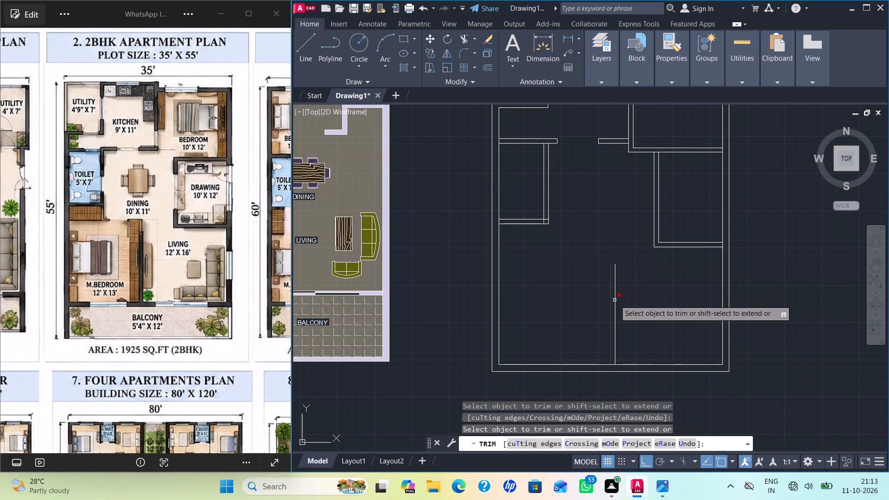
scroll(615, 300, down, 1)
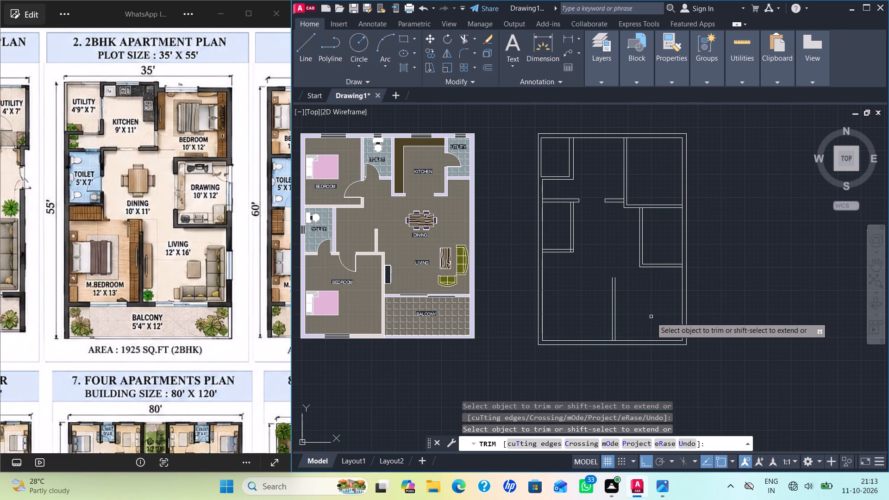
scroll(651, 318, up, 1)
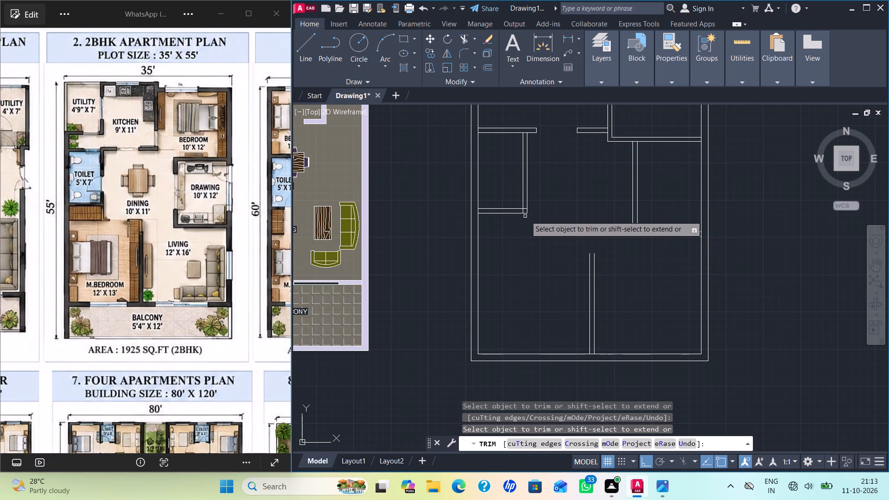
key(Escape)
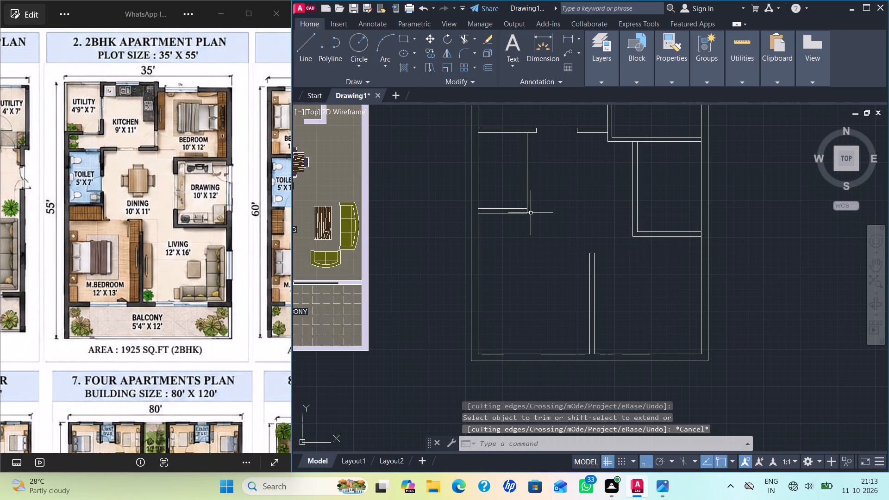
Draw a line from the toilet's southeast corner about 2'-8" south and just over 3'-6" east for the master bedroom wall.
scroll(530, 215, up, 1)
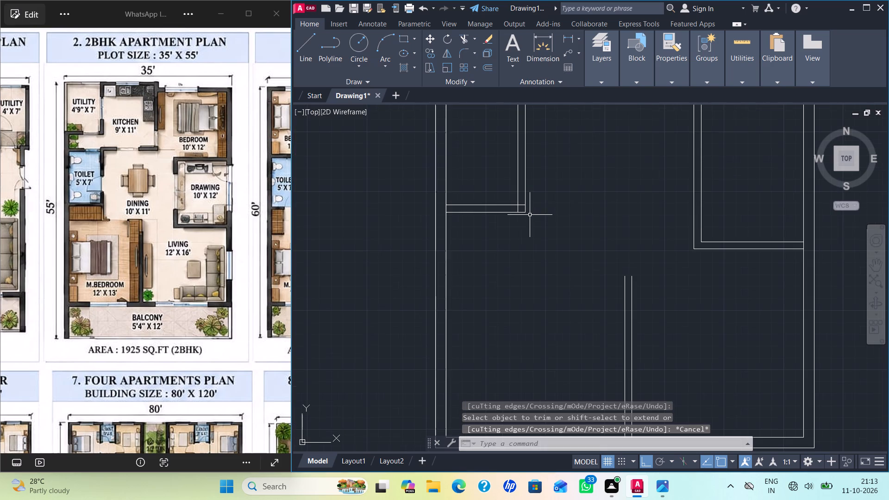
key(l)
key(Return)
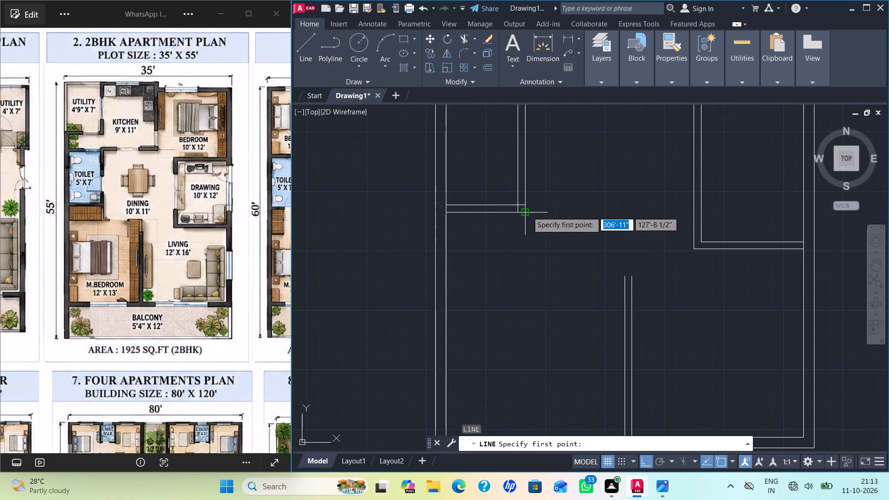
click(527, 212)
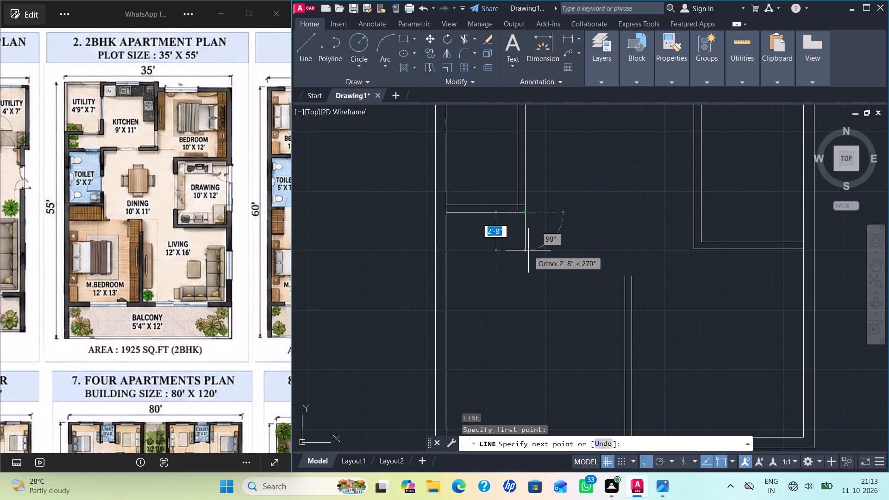
click(528, 250)
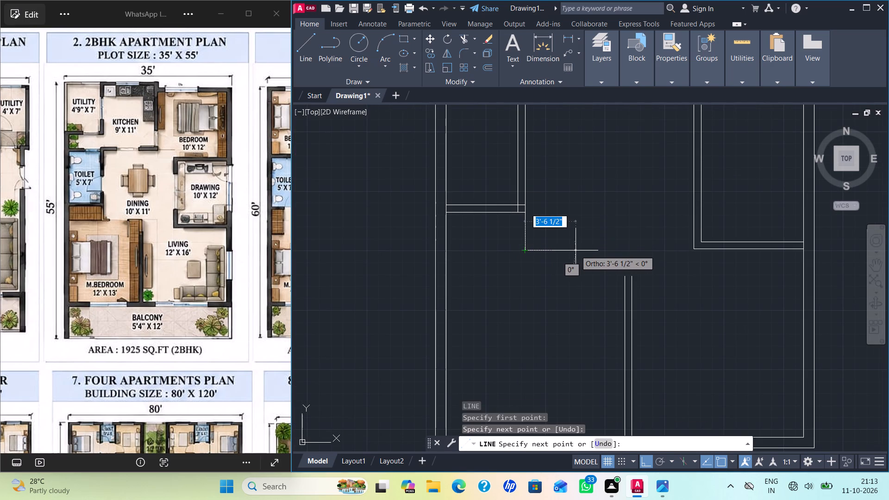
click(578, 250)
key(Escape)
Offset the new wall lines by 6", the vertical one to the west and the horizontal one to the south.
key(o)
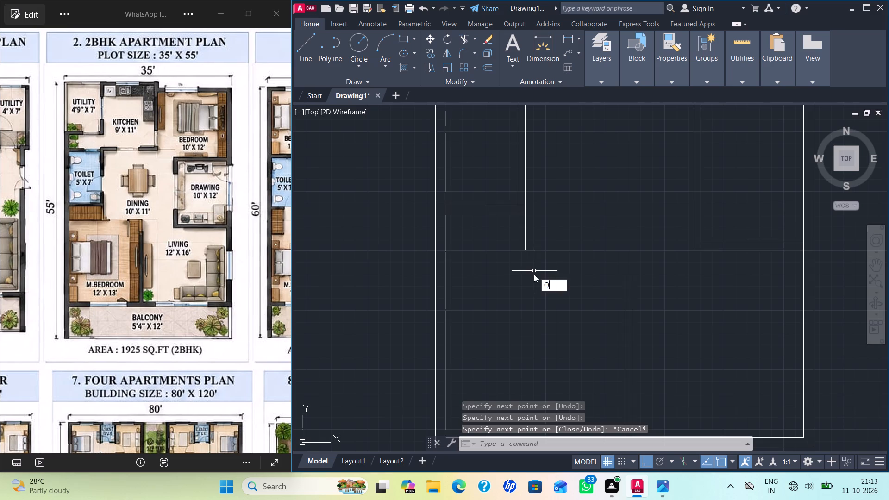
key(Return)
key(Return)
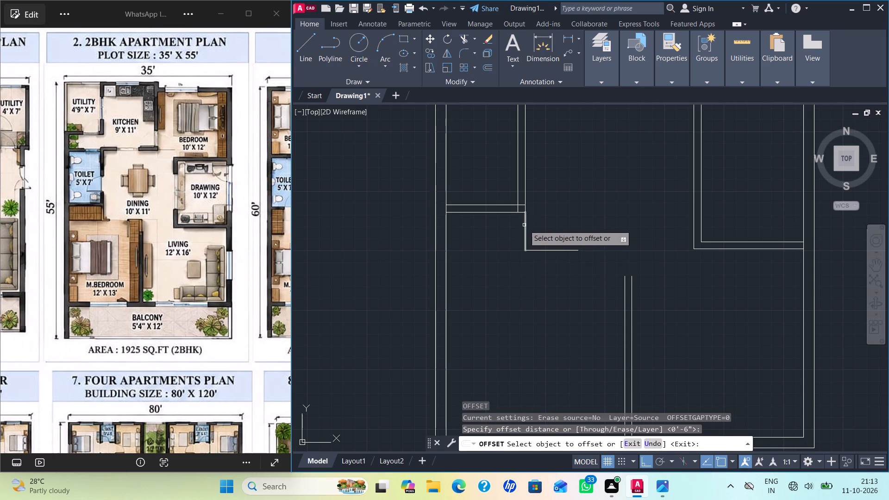
click(524, 225)
click(503, 236)
click(550, 251)
click(560, 302)
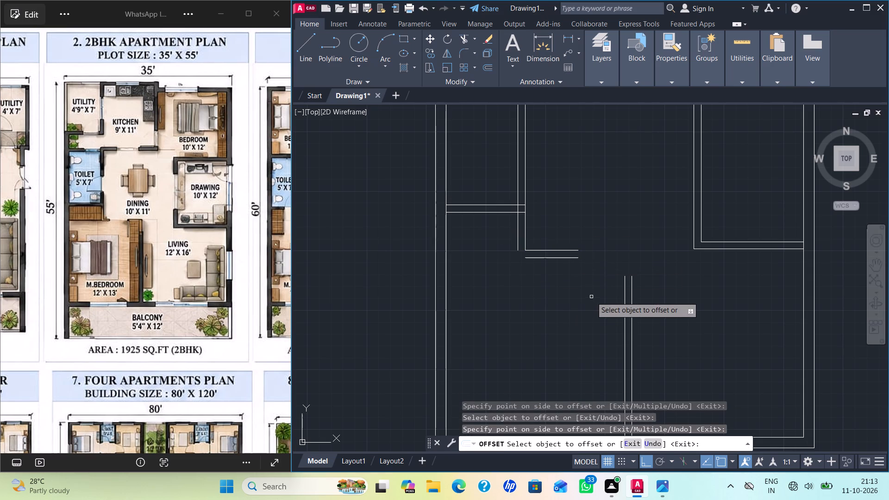
key(Escape)
Fillet the two offset lines with zero radius to close the outer corner of the new wall.
key(f)
key(Return)
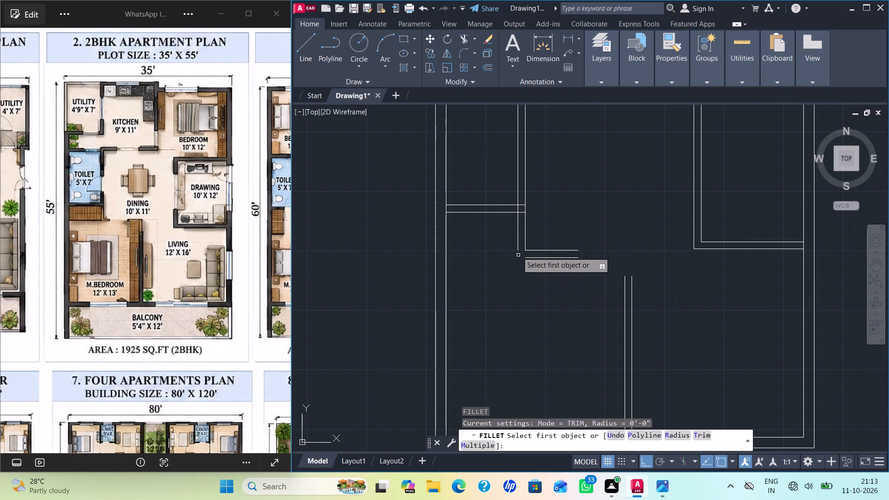
click(518, 242)
click(529, 258)
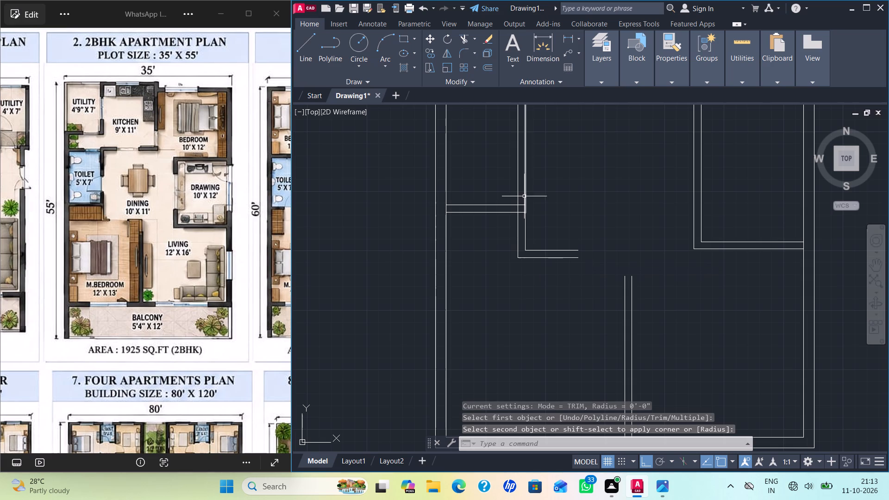
key(Escape)
Trim the toilet's two south wall lines where they cross the thickness of its east wall.
scroll(523, 211, up, 2)
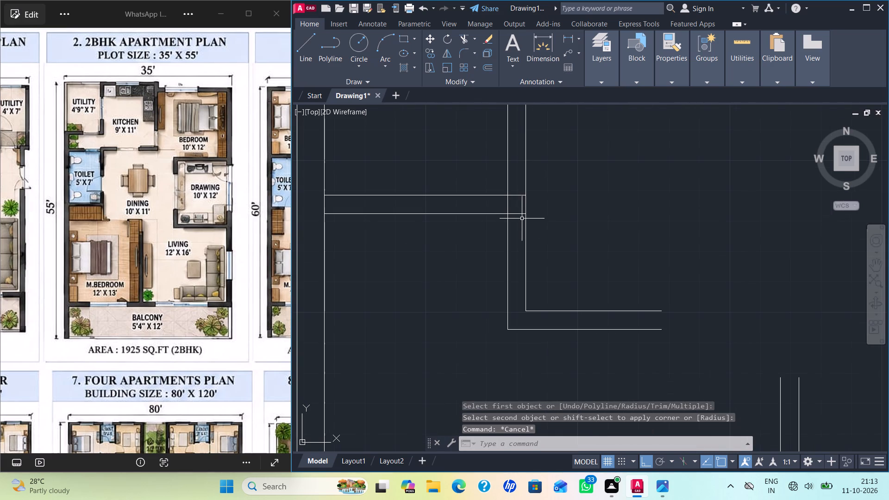
key(t)
key(r)
key(Return)
drag(513, 191, 513, 215)
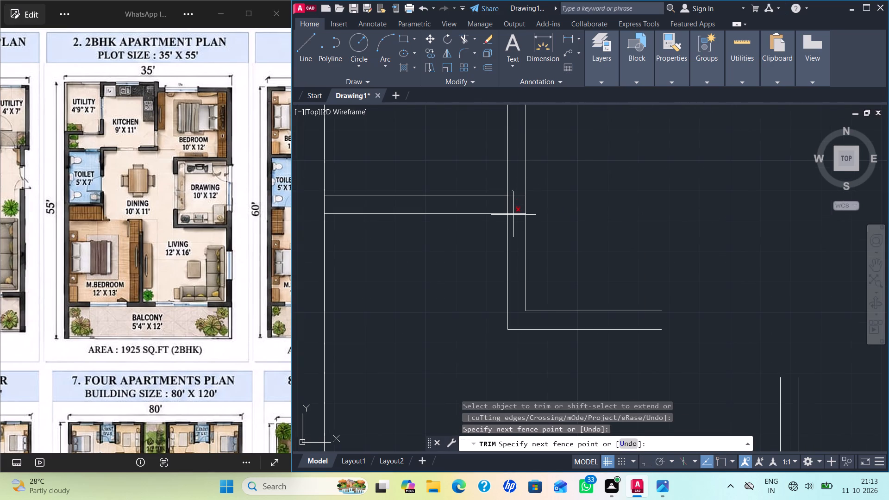
drag(513, 215, 517, 224)
scroll(517, 225, down, 2)
scroll(577, 243, down, 1)
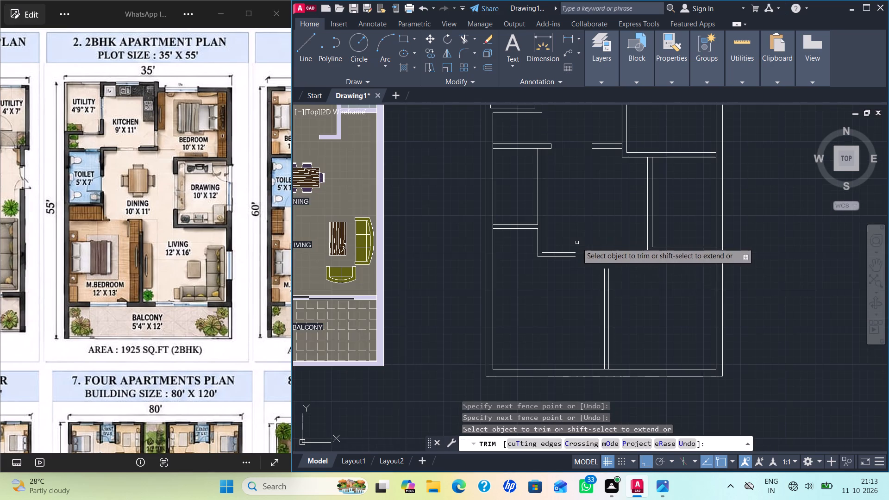
middle_drag(623, 306, 578, 312)
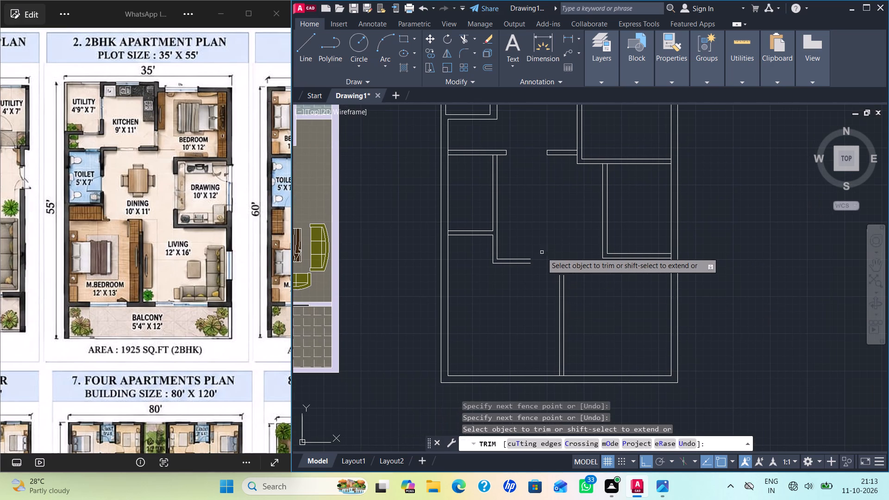
key(Escape)
Fillet both horizontal master bedroom wall lines to the two living room partition lines with zero radius, forming a continuous corner.
key(f)
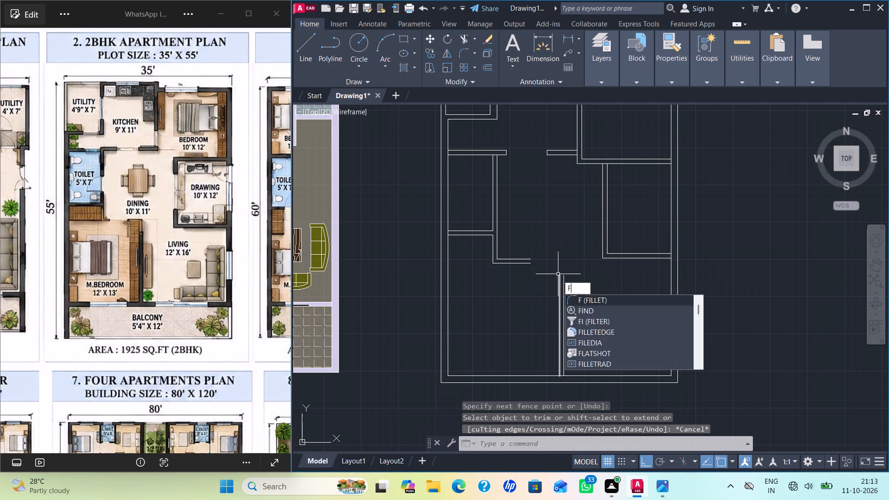
key(Return)
click(527, 258)
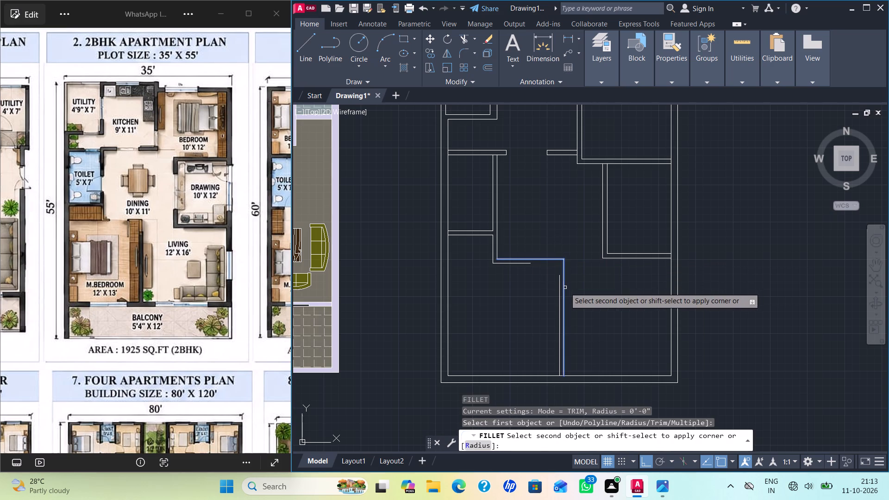
click(565, 287)
key(space)
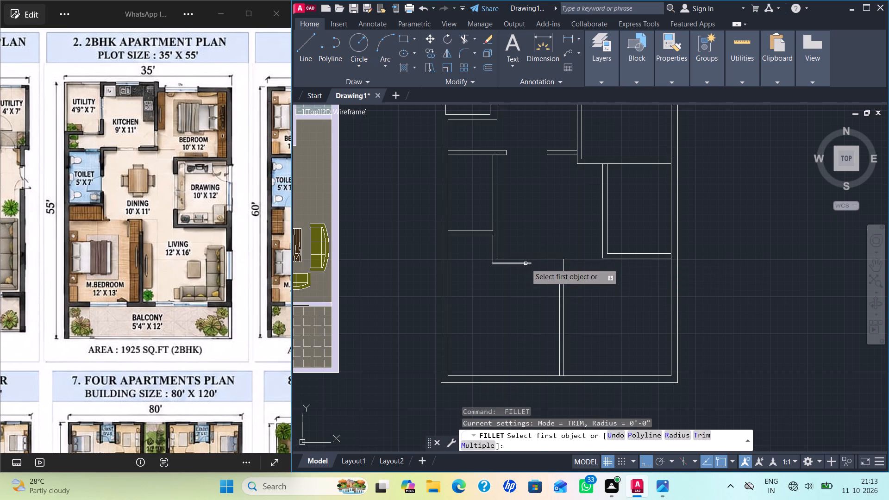
click(526, 263)
click(559, 283)
scroll(582, 292, down, 3)
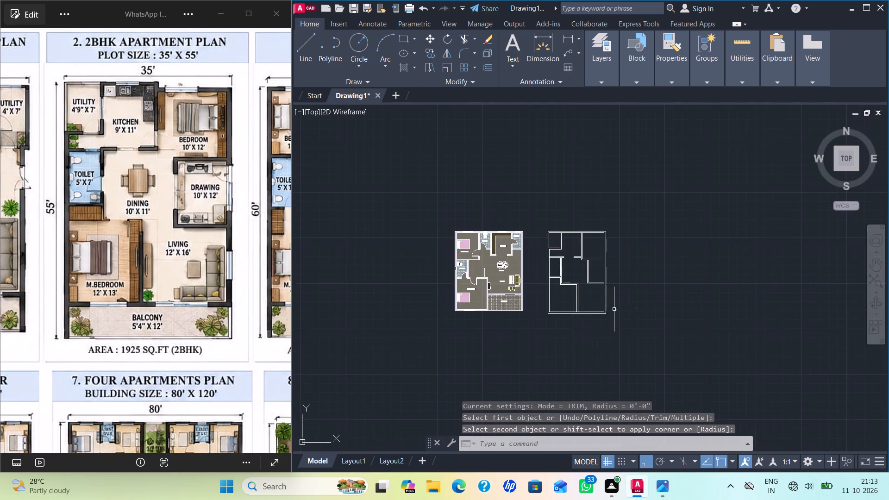
scroll(615, 310, up, 2)
key(Escape)
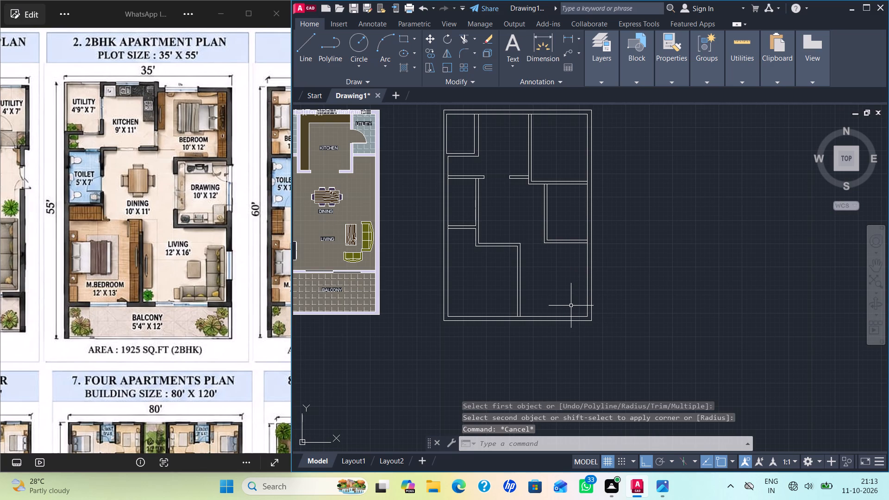
middle_drag(566, 313, 558, 337)
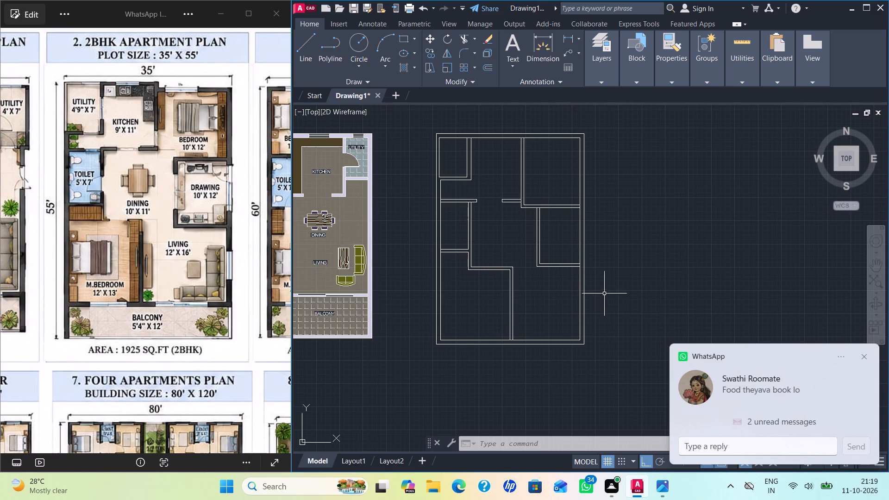
Dismiss the WhatsApp message notification.
click(864, 354)
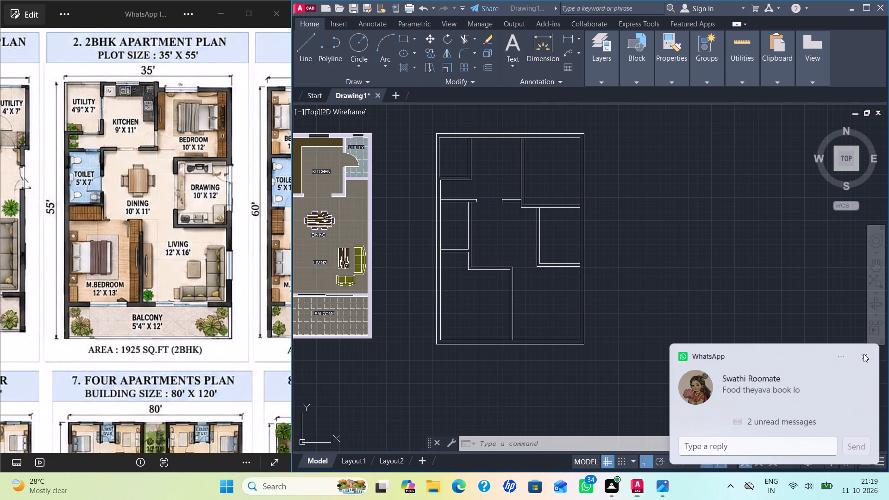
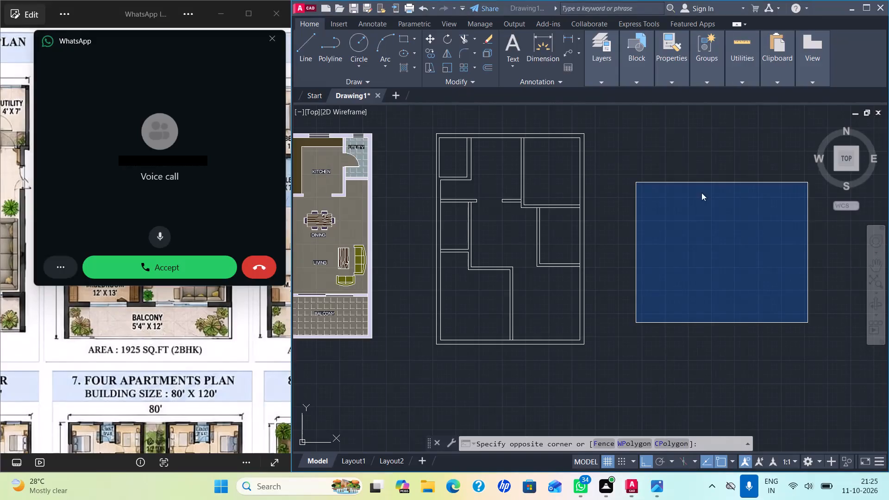
Draw the kitchen counter outline from the utility's east wall about 7' across, down, and over to the bedroom's west wall.
click(673, 158)
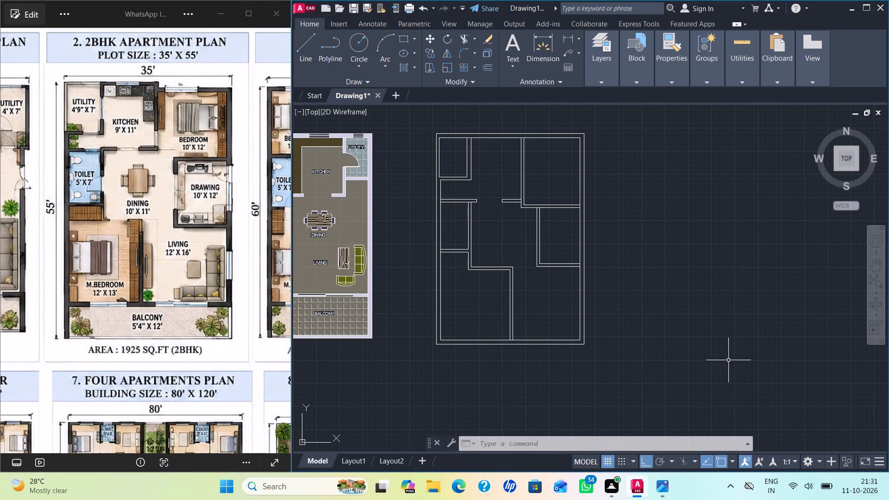
scroll(495, 198, up, 1)
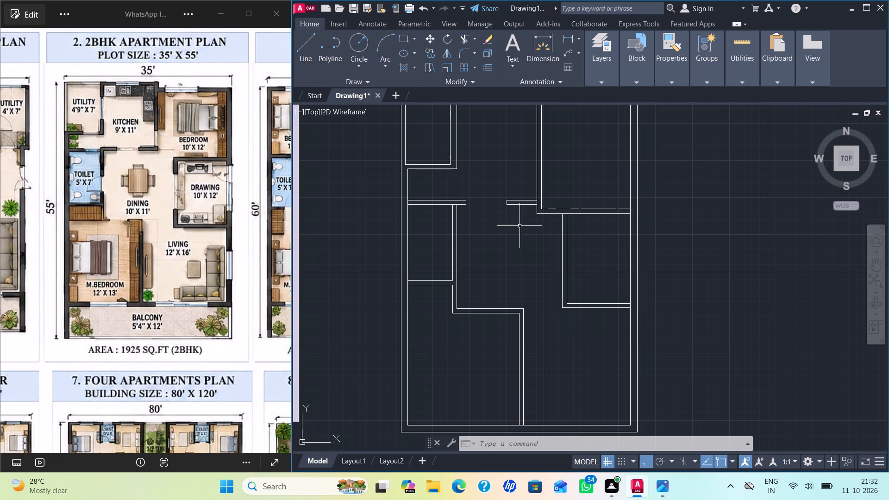
middle_drag(548, 184, 529, 231)
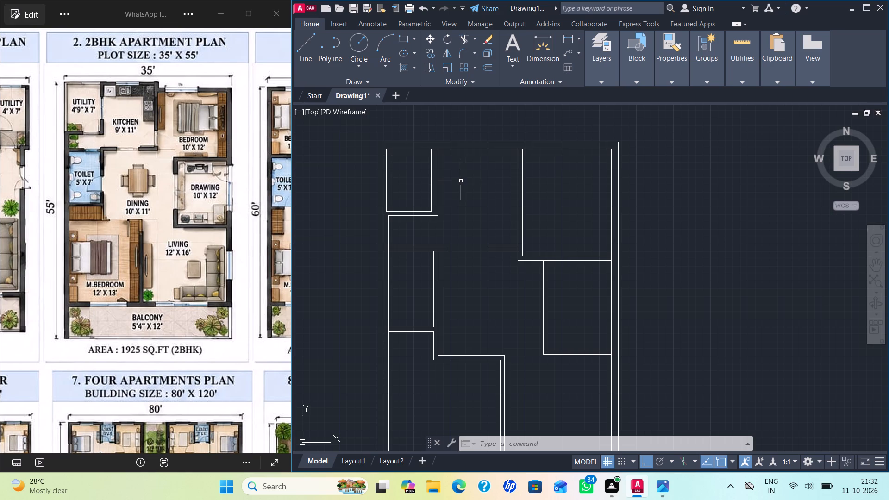
key(l)
key(Return)
scroll(474, 195, up, 1)
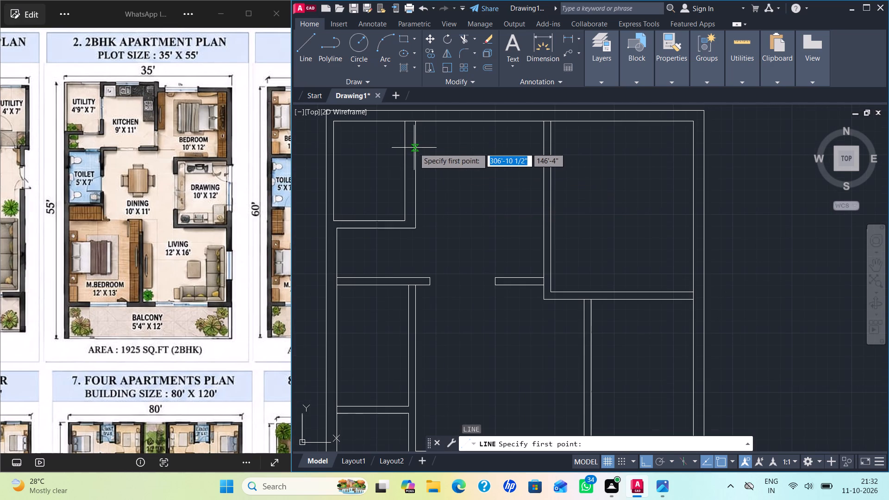
click(415, 147)
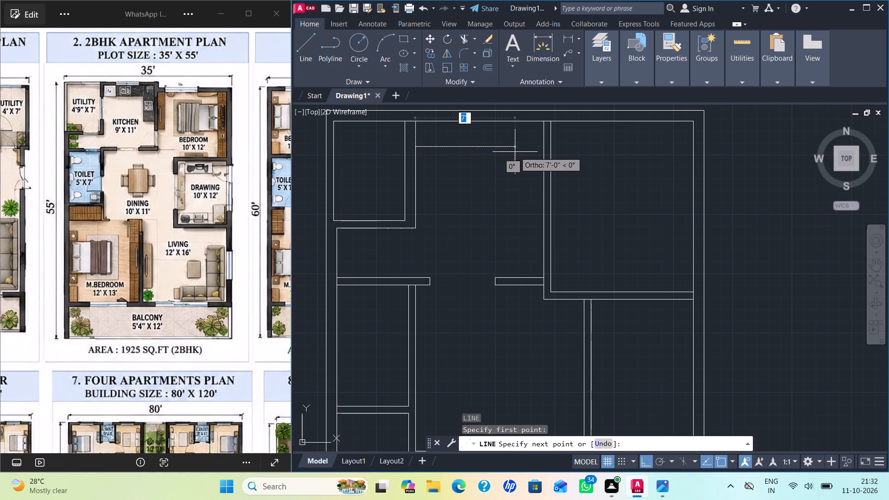
click(513, 153)
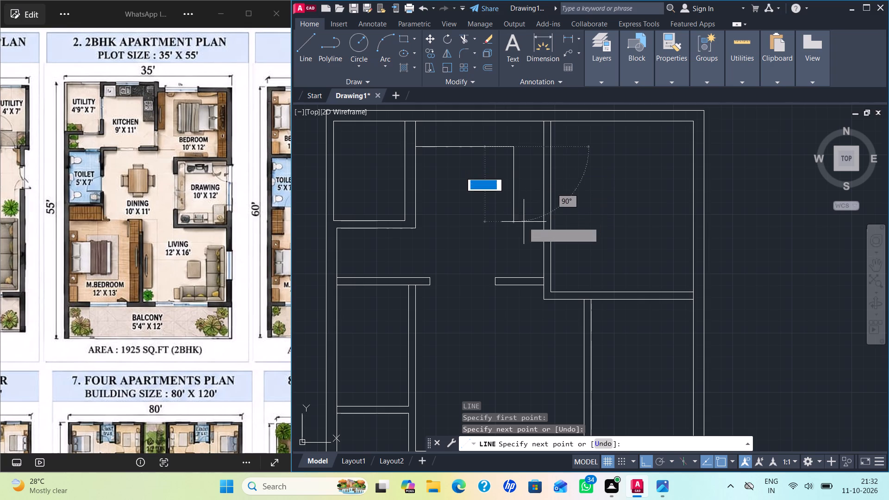
click(520, 231)
click(543, 229)
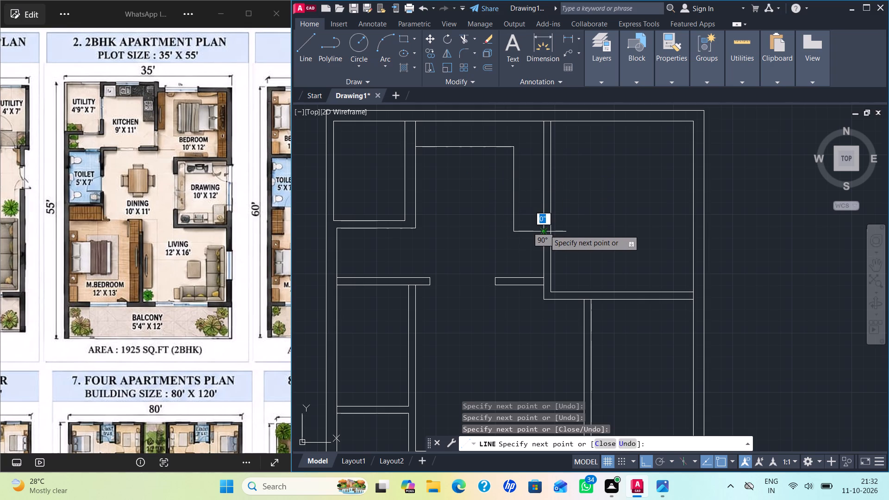
key(Escape)
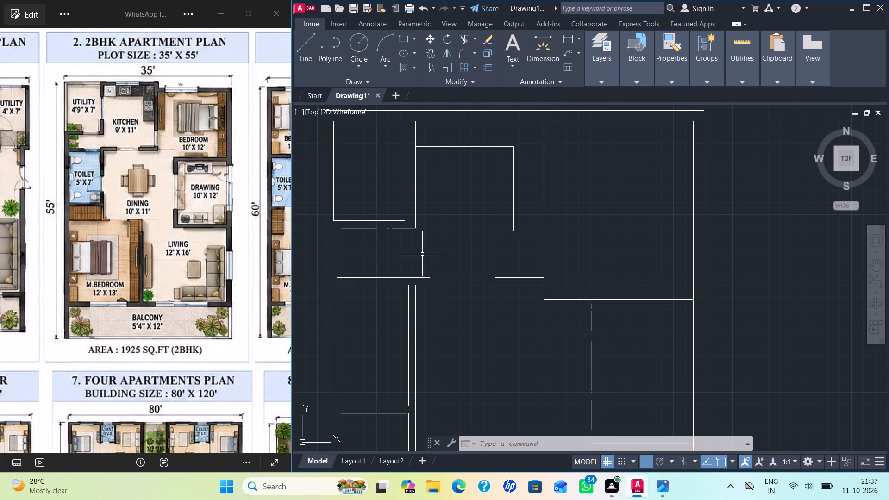
Insert the Bed - Queen block from the Home - Space Planner library into the dining area at scale 1 and rotation 0.
scroll(448, 236, down, 2)
scroll(454, 230, up, 2)
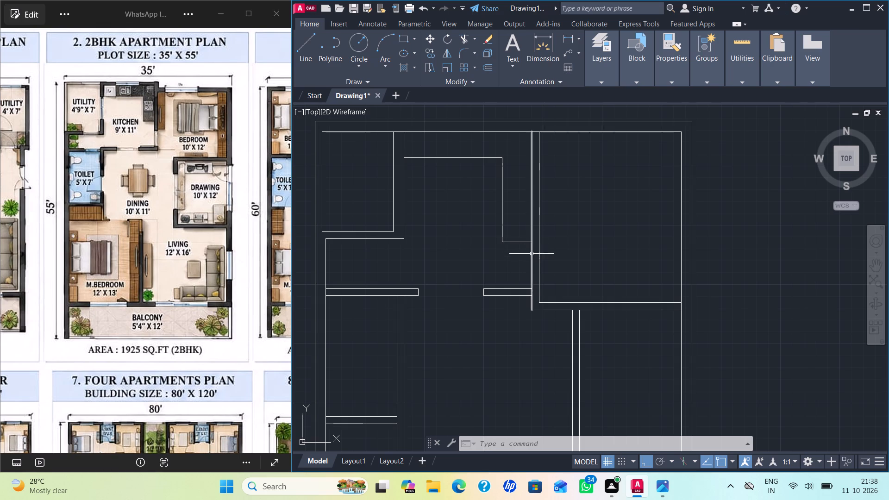
middle_drag(504, 343, 513, 228)
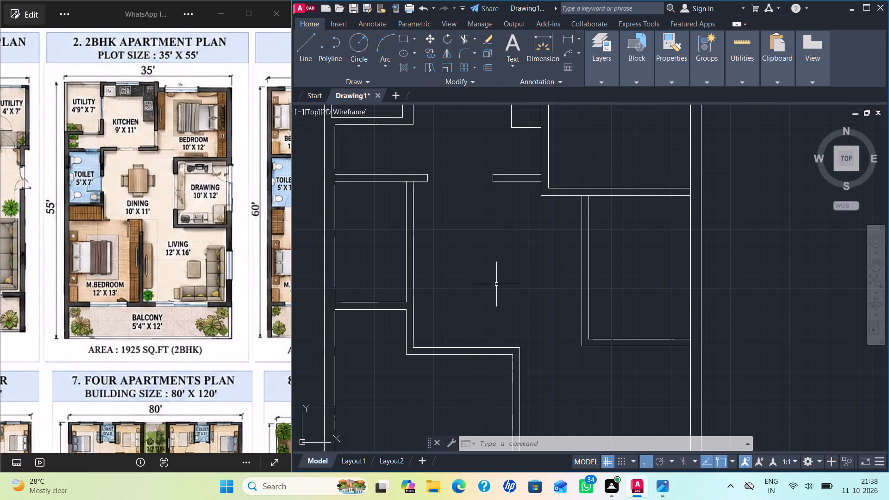
key(ctrl+2)
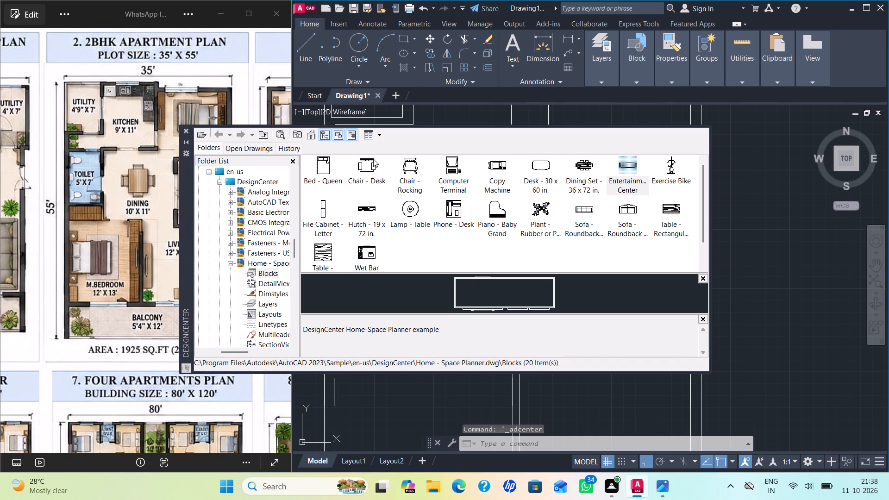
double_click(315, 173)
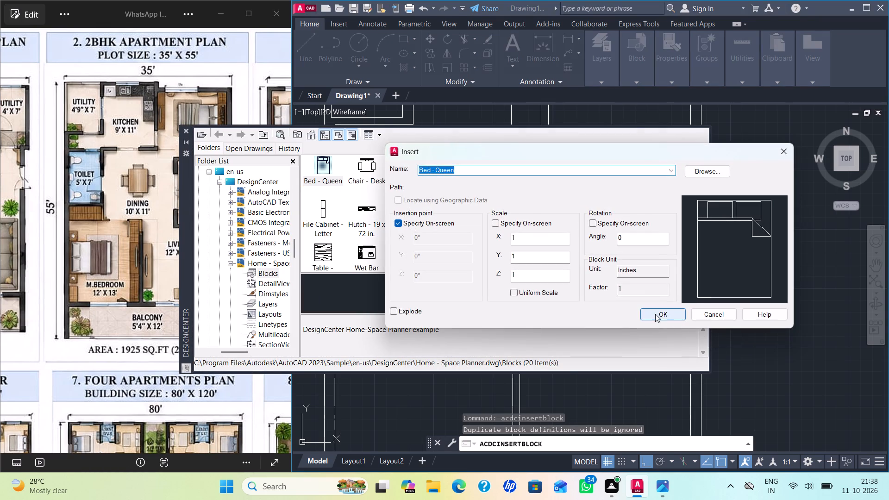
click(655, 314)
click(184, 129)
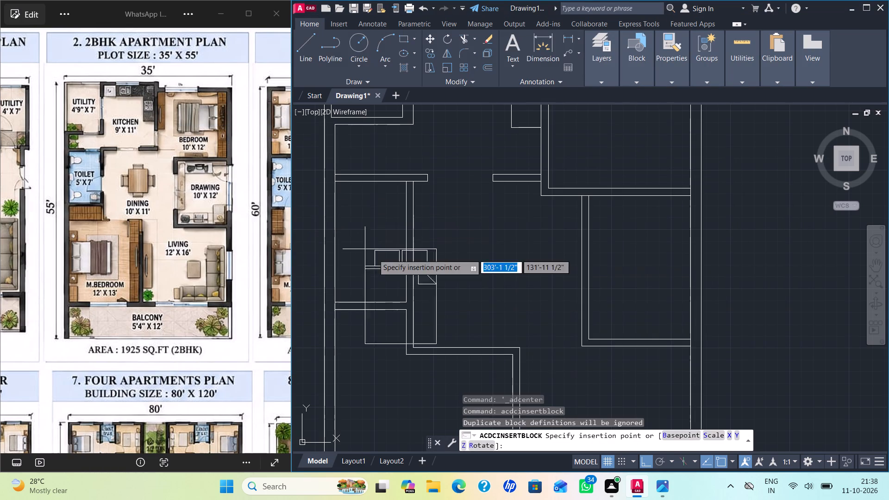
click(468, 225)
Scale the queen bed block down about its northwest corner to a size suited to the bedrooms.
click(486, 221)
click(484, 227)
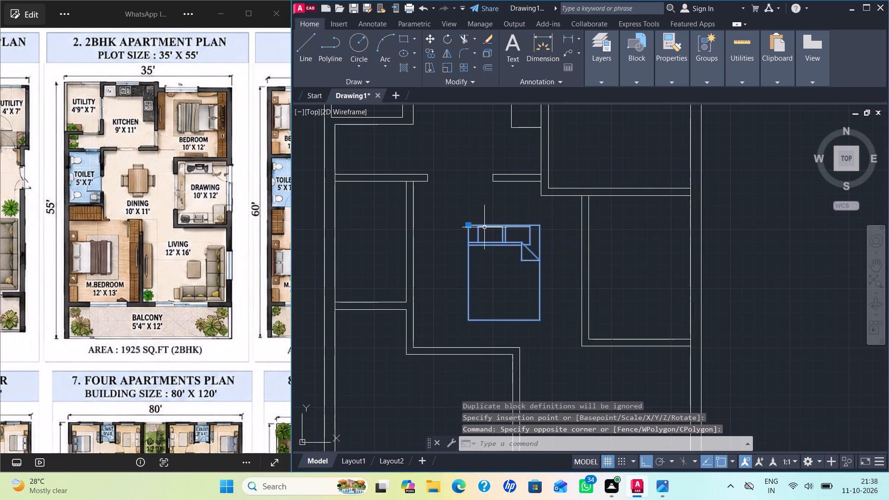
key(s)
key(c)
key(Return)
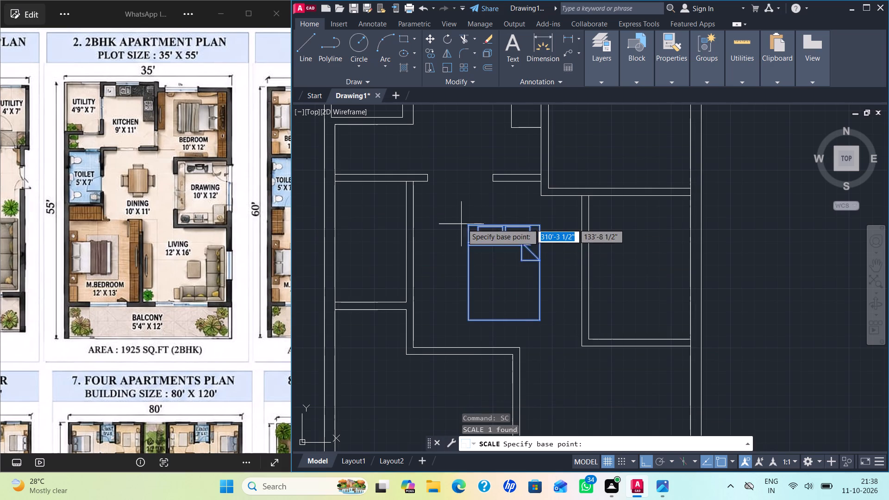
click(466, 225)
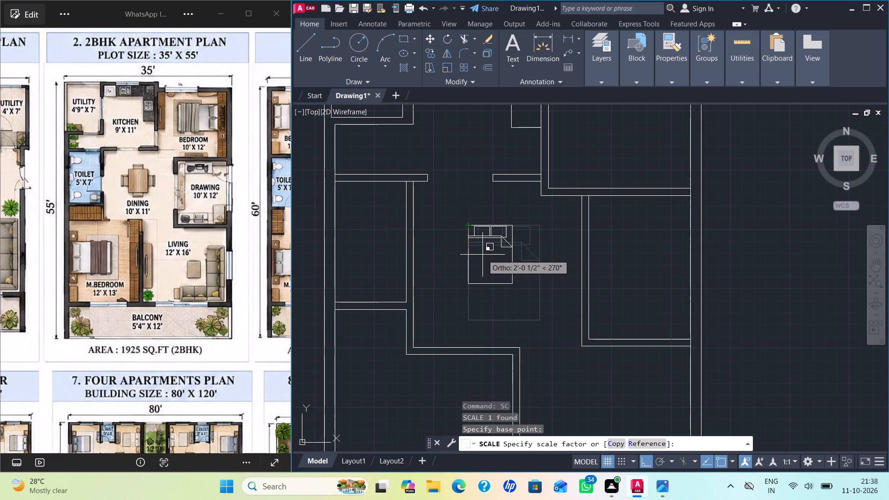
click(482, 255)
Rotate the scaled bed 90° about its northeast corner so the pillows face west.
click(485, 227)
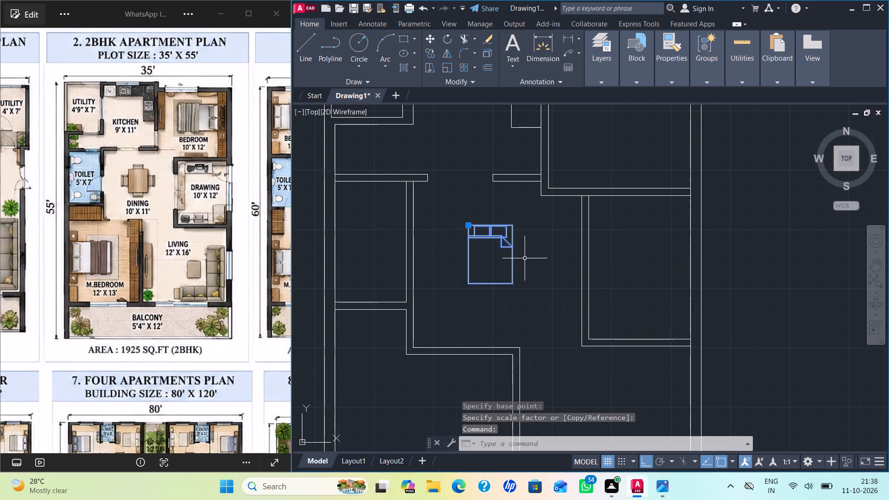
key(r)
key(o)
key(Return)
click(513, 226)
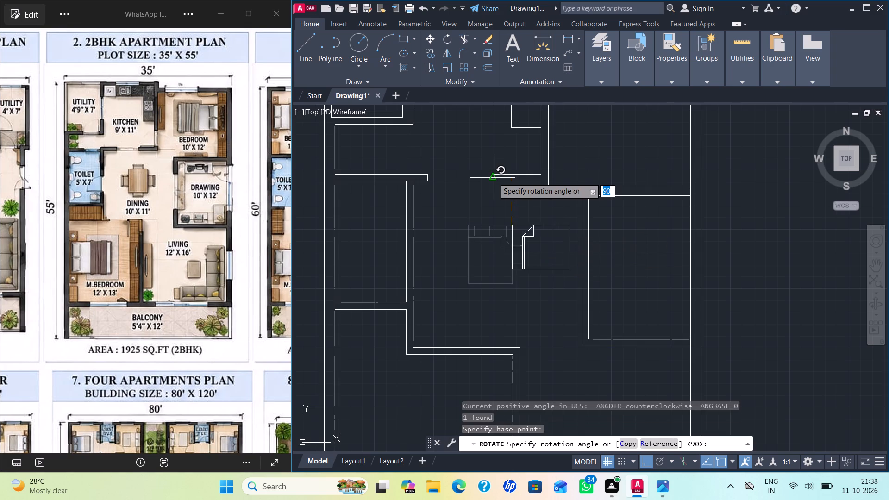
click(512, 182)
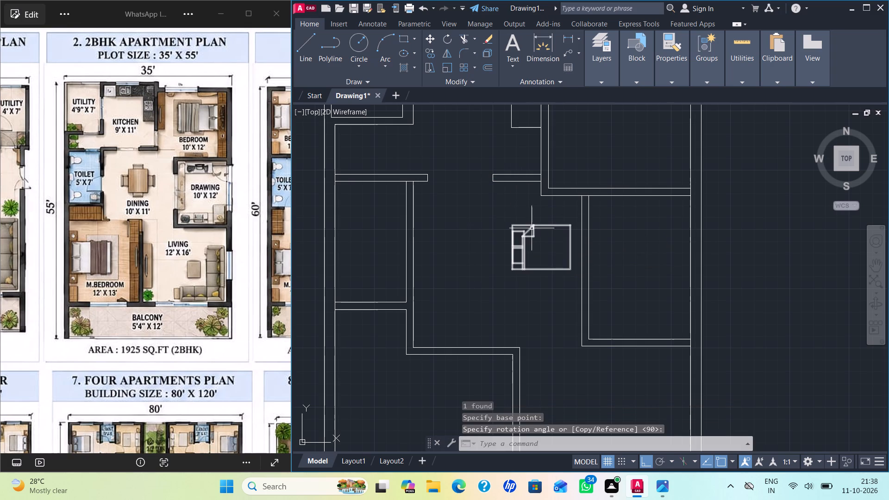
Move the bed into the master bedroom with its headboard against the west wall's inner face.
click(532, 228)
drag(513, 269, 505, 272)
middle_drag(447, 302, 476, 200)
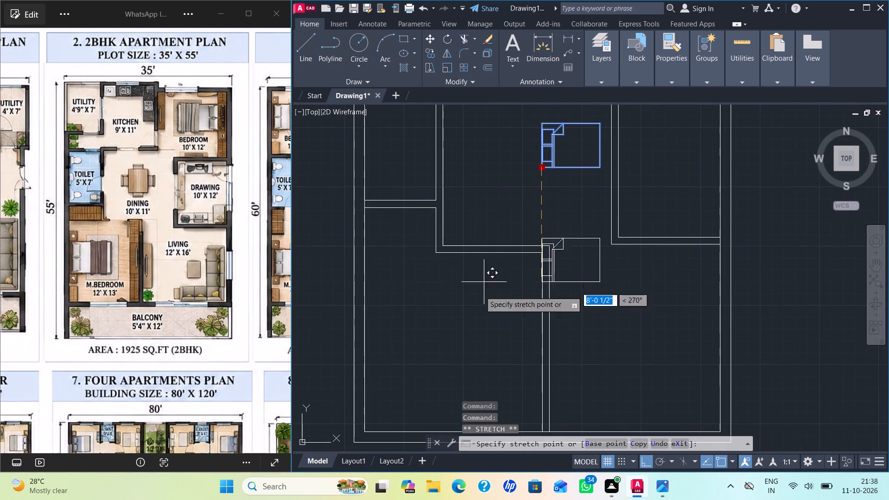
click(365, 392)
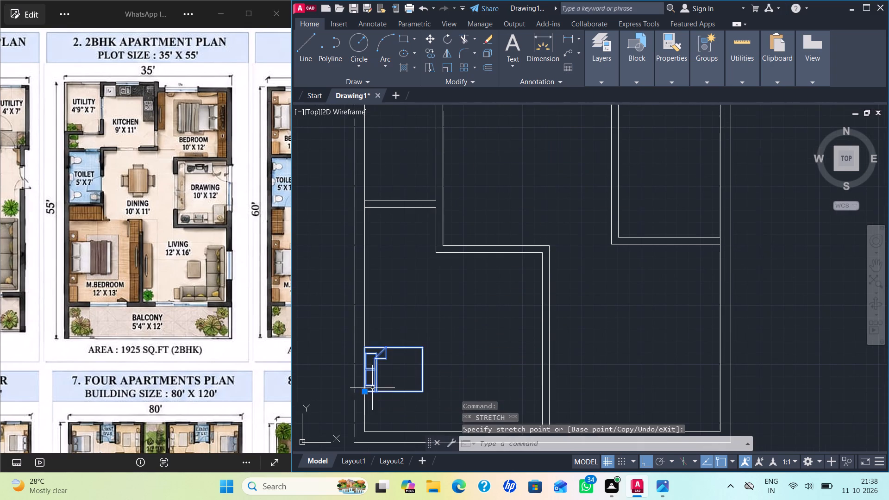
scroll(519, 336, down, 1)
middle_drag(500, 357, 503, 299)
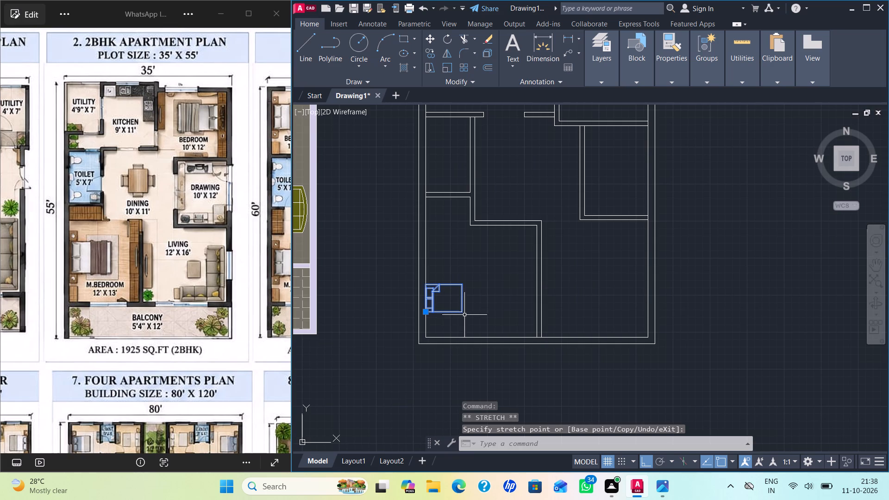
key(Escape)
Mirror the master bedroom's bed across a vertical line east of it, keeping the original.
scroll(457, 298, up, 1)
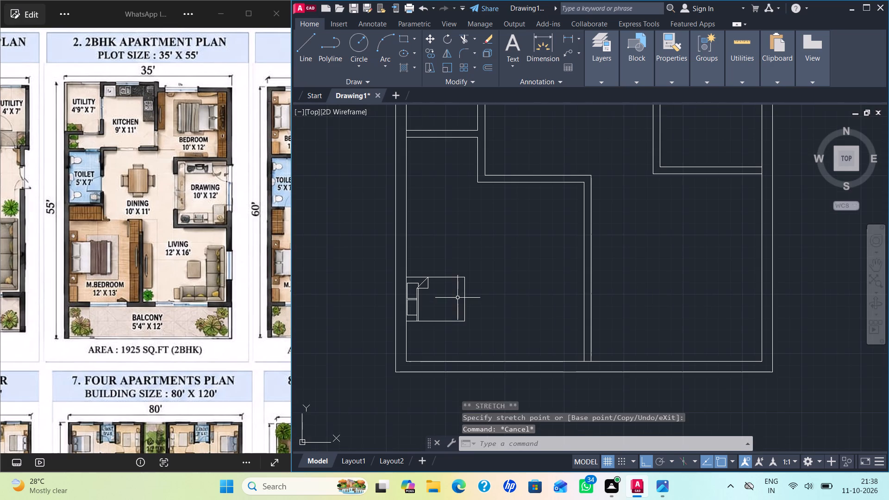
click(453, 278)
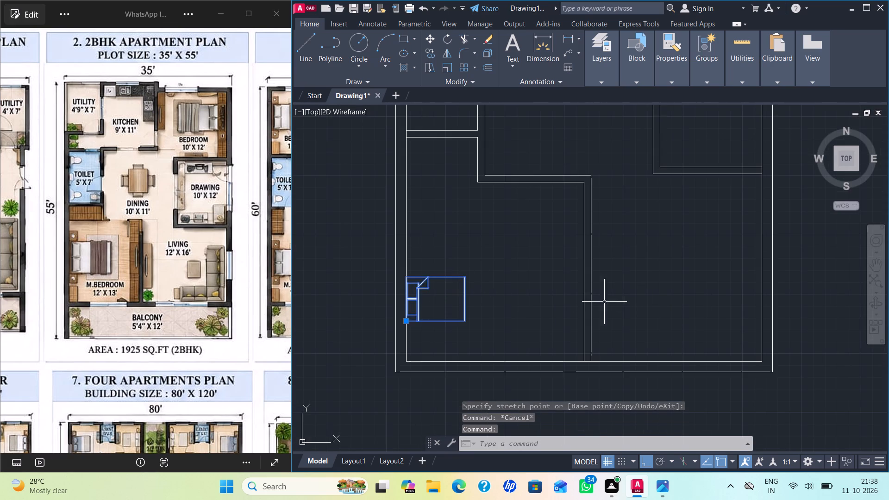
key(m)
key(i)
key(Return)
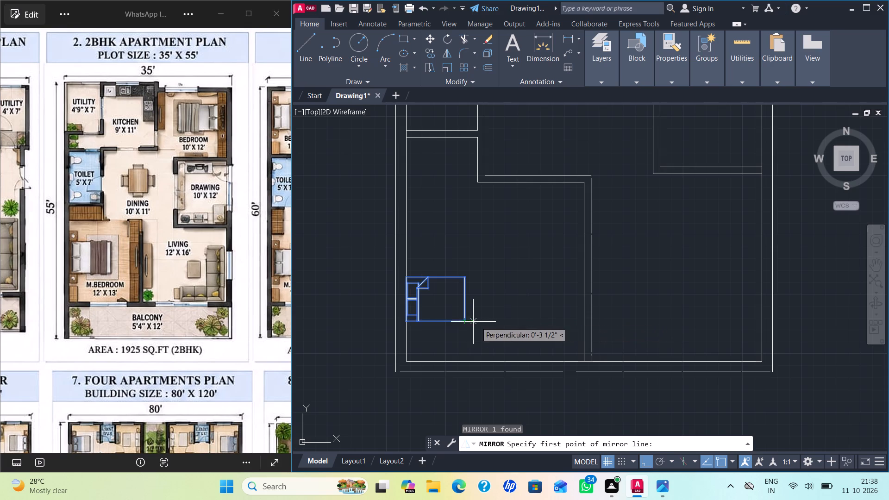
click(501, 321)
click(541, 253)
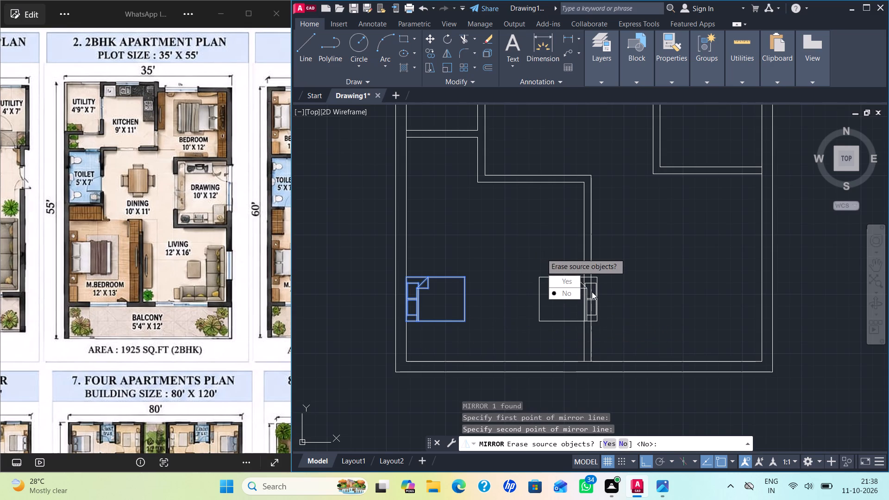
drag(569, 292, 542, 255)
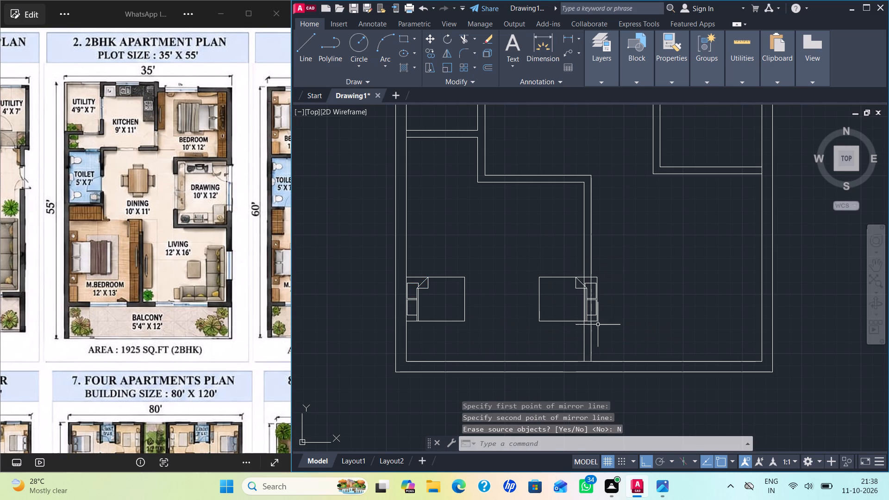
Move the mirrored bed into the northeast bedroom with its headboard against the east wall's inner face.
click(597, 324)
click(596, 318)
click(600, 321)
scroll(631, 200, down, 2)
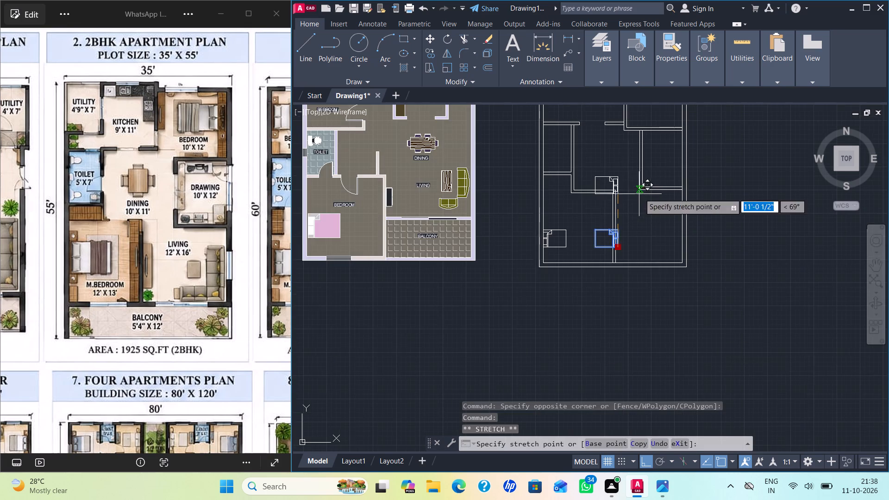
middle_drag(639, 194, 567, 348)
scroll(621, 246, up, 3)
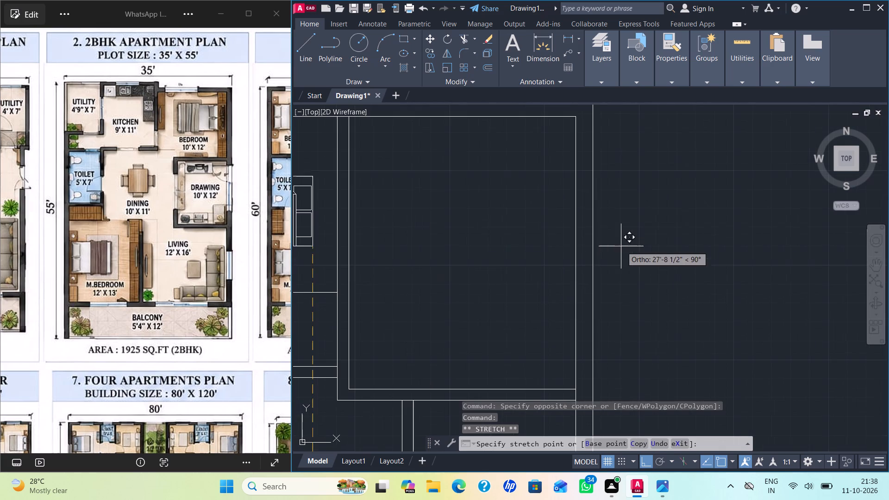
click(573, 255)
scroll(625, 267, down, 1)
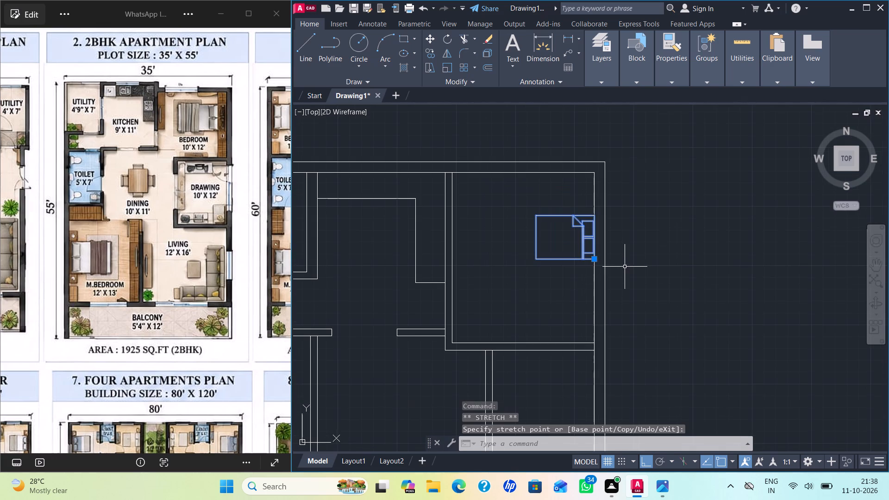
key(Escape)
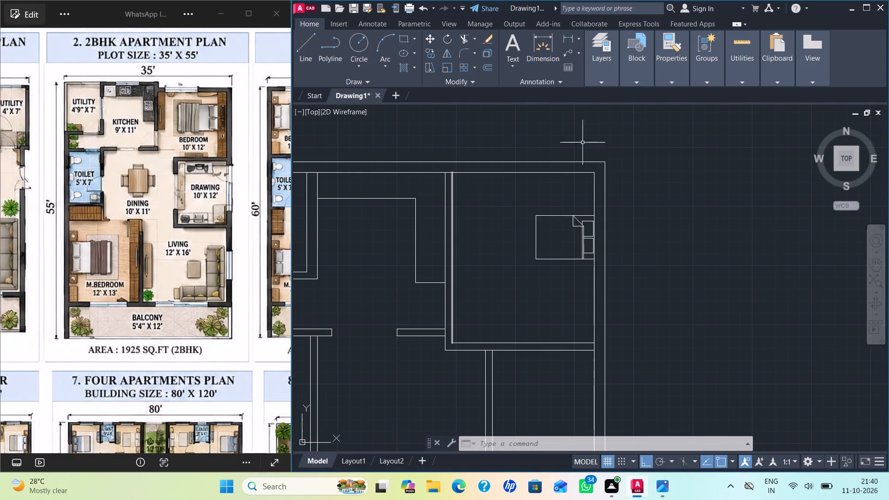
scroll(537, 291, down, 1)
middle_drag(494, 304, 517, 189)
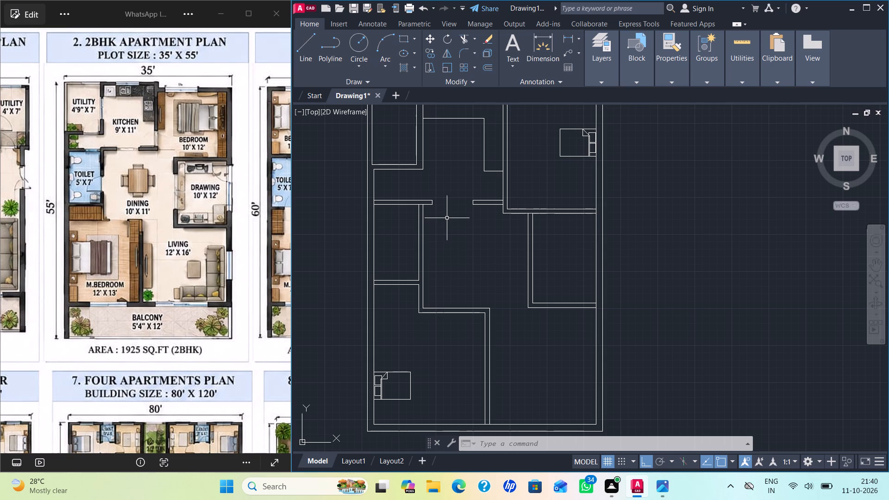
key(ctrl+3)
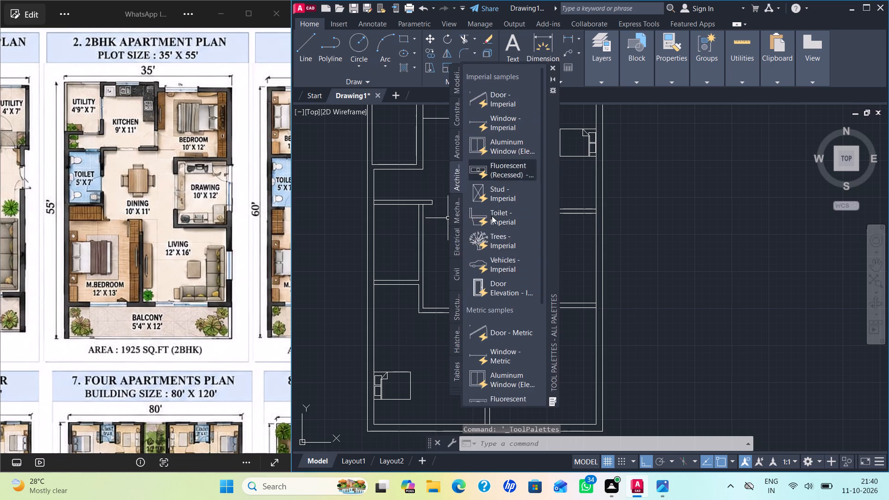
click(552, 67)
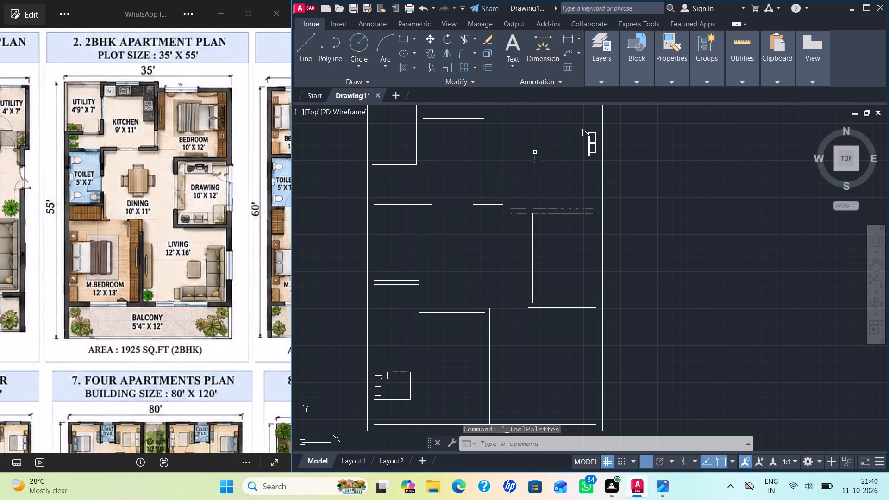
Insert the Dining Set - 36 x 72 in. block from DesignCenter's Home - Space Planner into the dining area at scale 1.
key(ctrl+2)
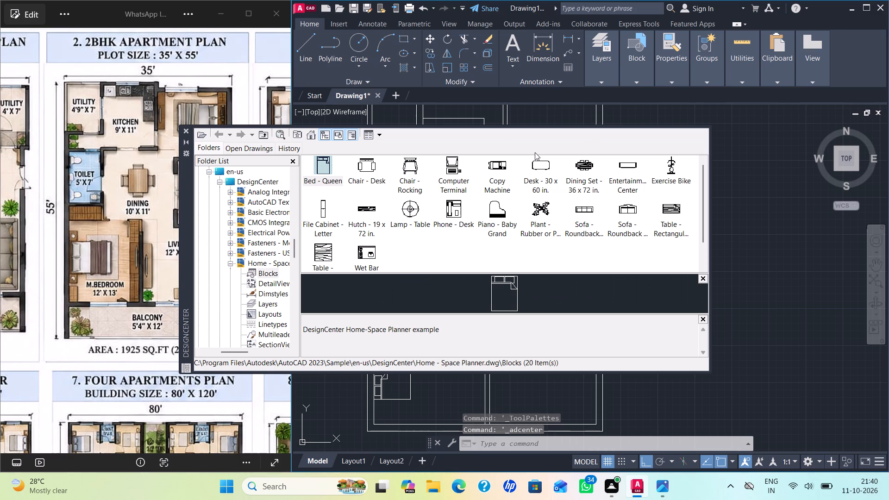
double_click(575, 161)
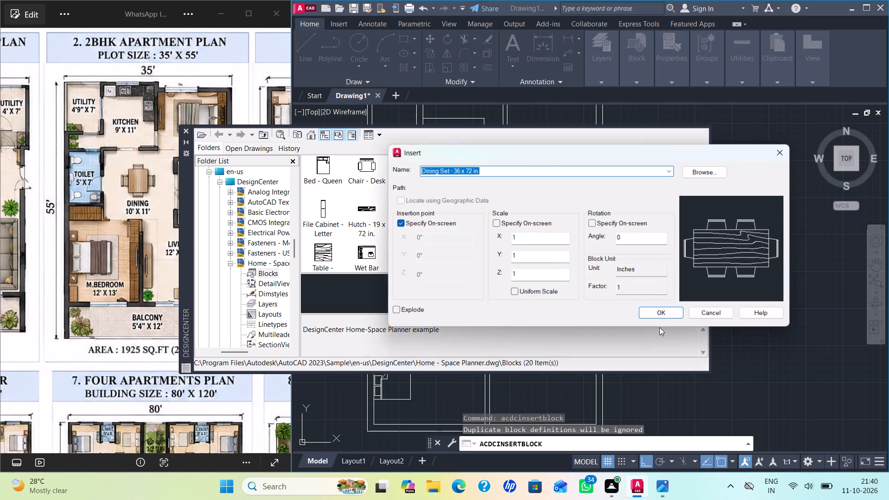
click(659, 315)
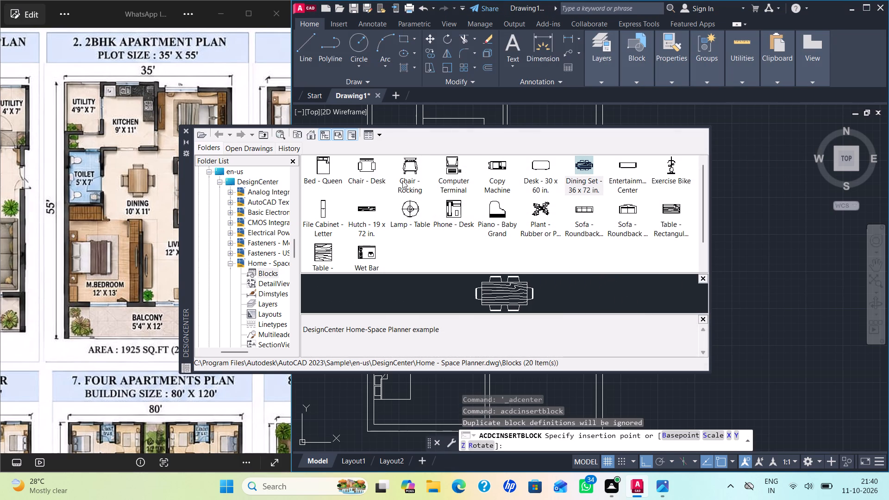
click(182, 130)
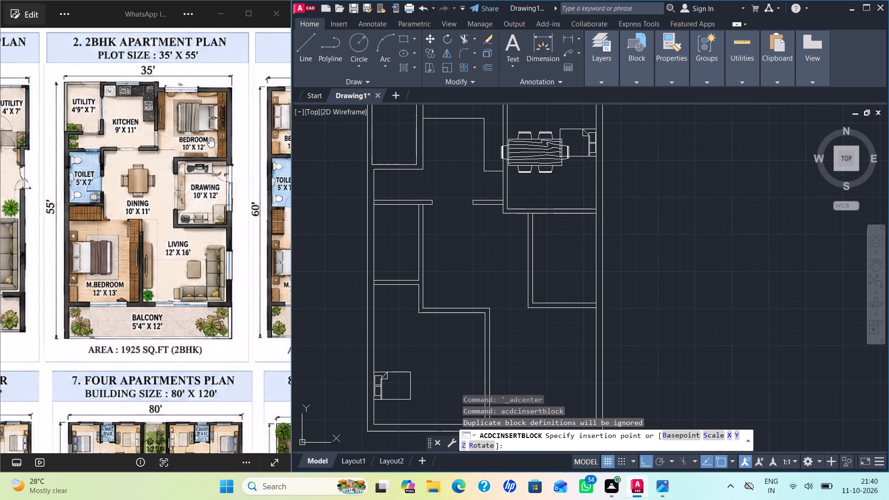
click(472, 261)
Scale the dining set down to about two-thirds of its size from its southwest corner.
click(480, 254)
key(s)
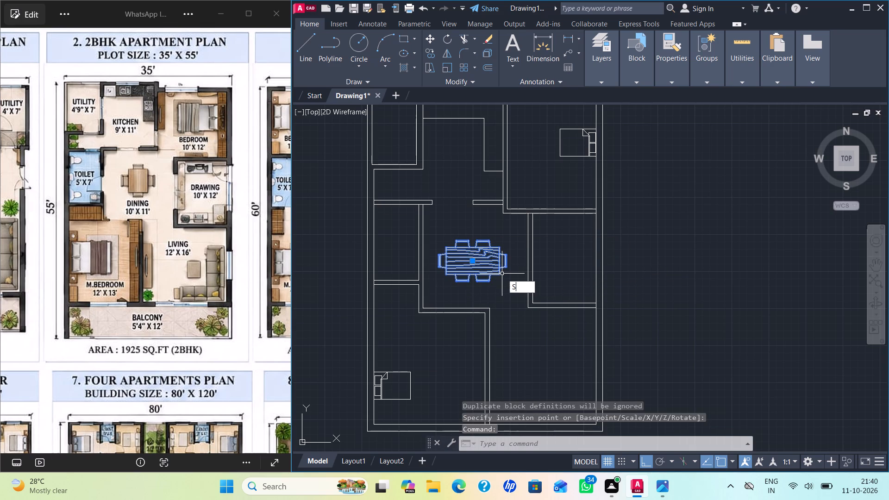
key(c)
key(Return)
click(443, 273)
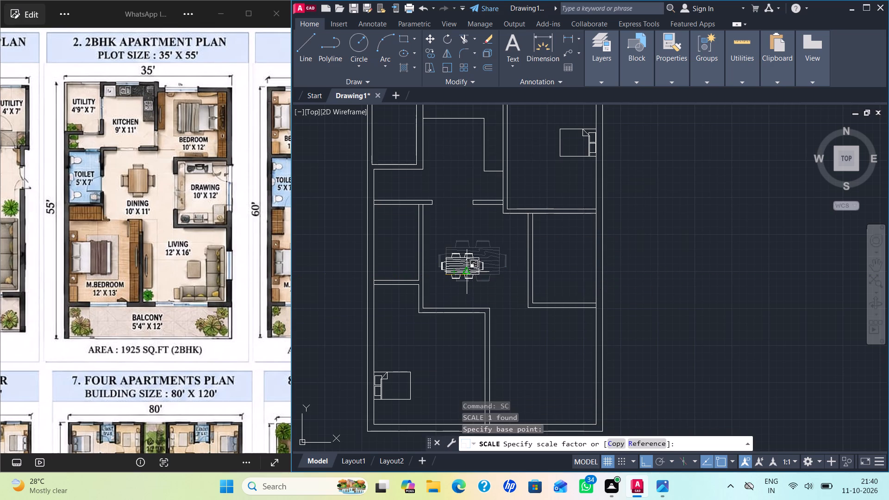
click(468, 271)
Move the scaled dining set slightly east to the middle of the dining area.
click(475, 268)
click(464, 267)
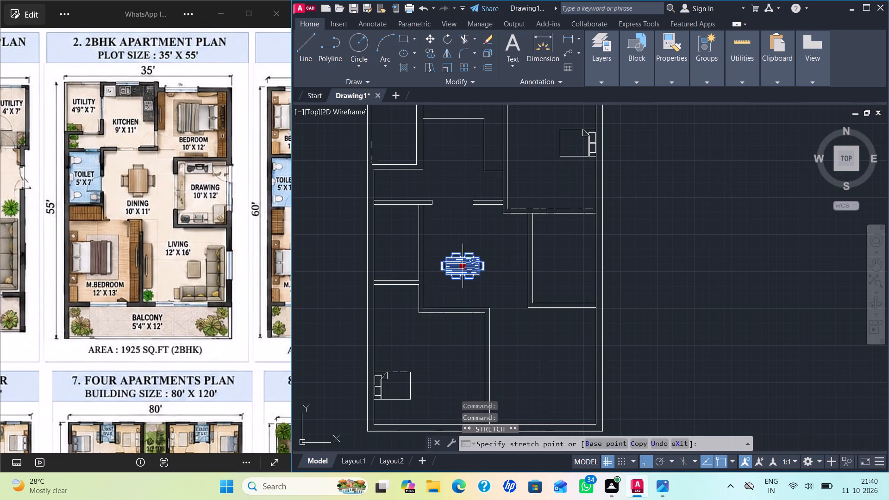
click(477, 266)
key(grave)
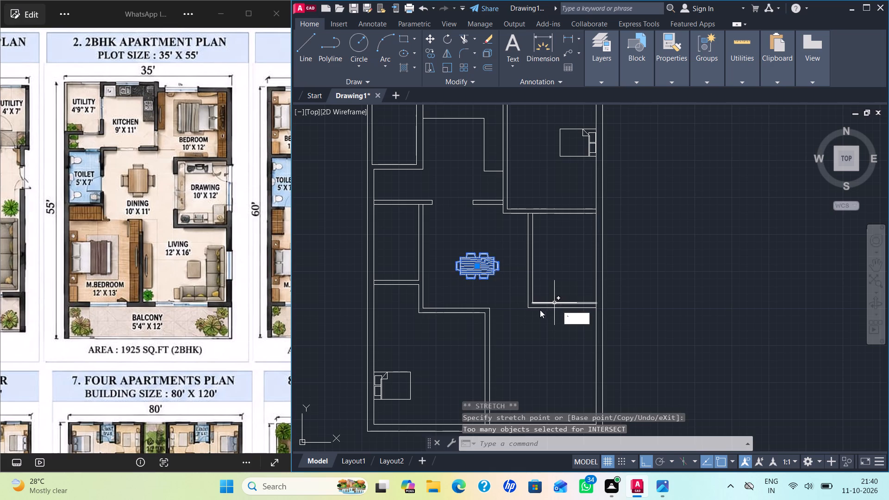
key(Escape)
key(Escape)
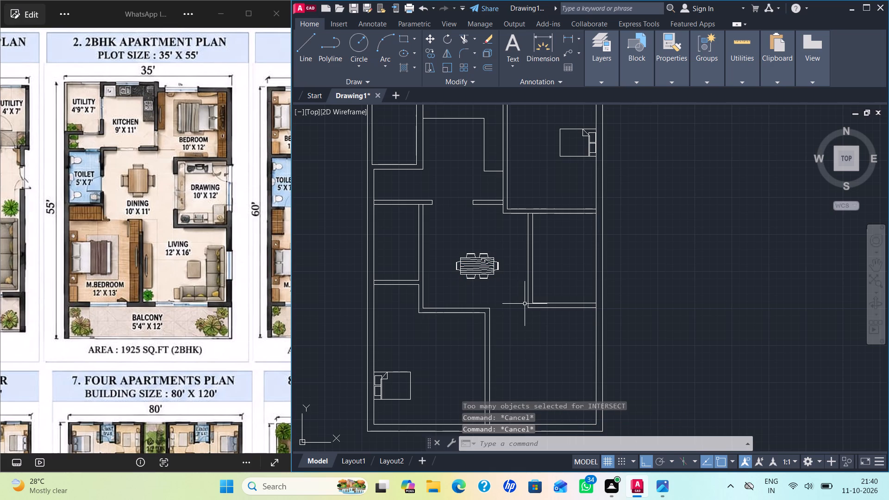
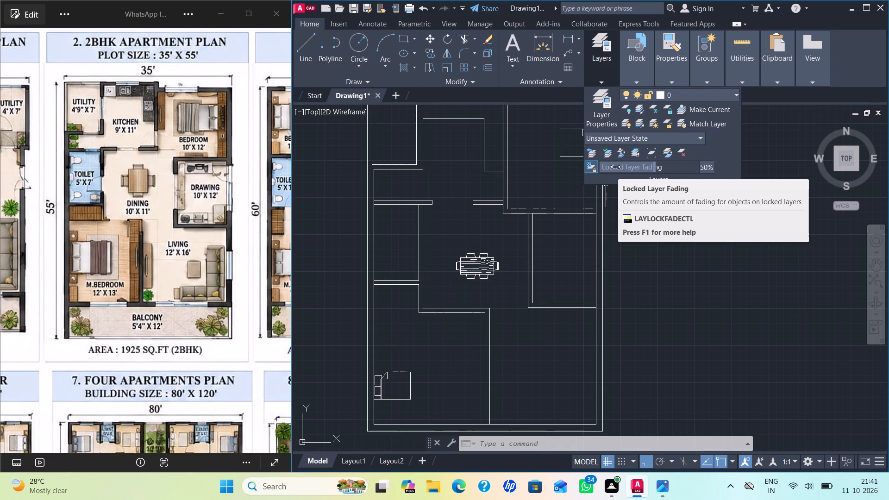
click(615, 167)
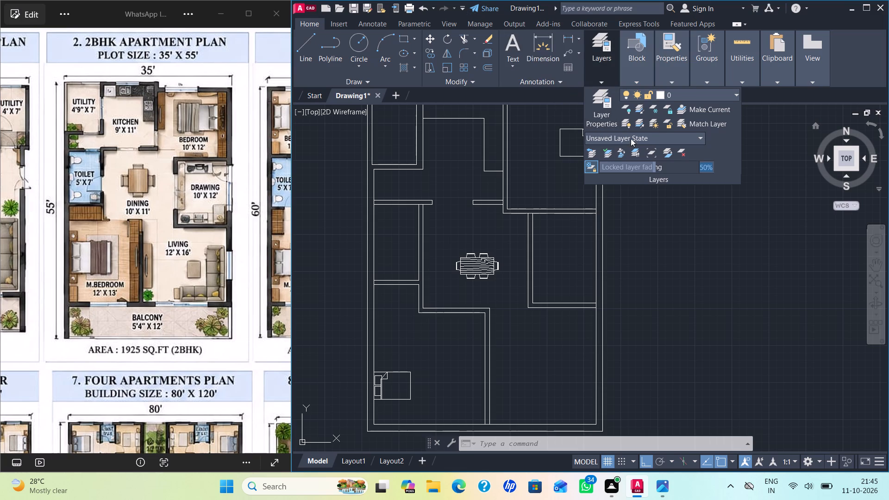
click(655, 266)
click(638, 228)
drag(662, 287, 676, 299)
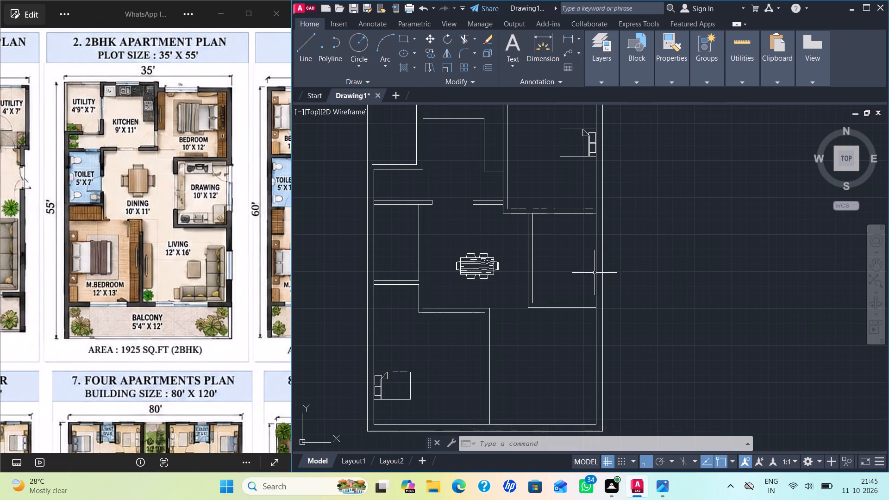
Add a single-line text label BEDROOM at rotation 0 below the bed in the northeast bedroom.
scroll(589, 267, down, 1)
middle_drag(579, 272, 535, 293)
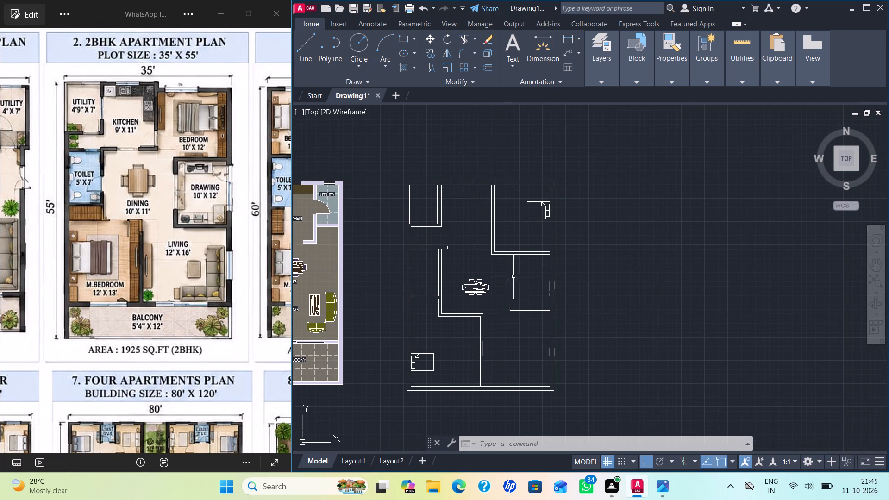
scroll(523, 293, up, 1)
middle_drag(526, 290, 507, 321)
middle_drag(482, 322, 524, 303)
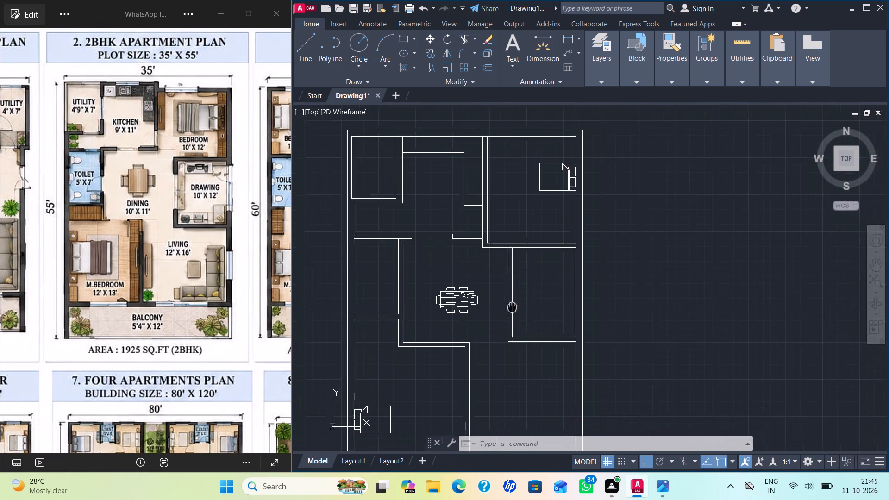
middle_drag(524, 303, 579, 296)
text(DT)
key(Return)
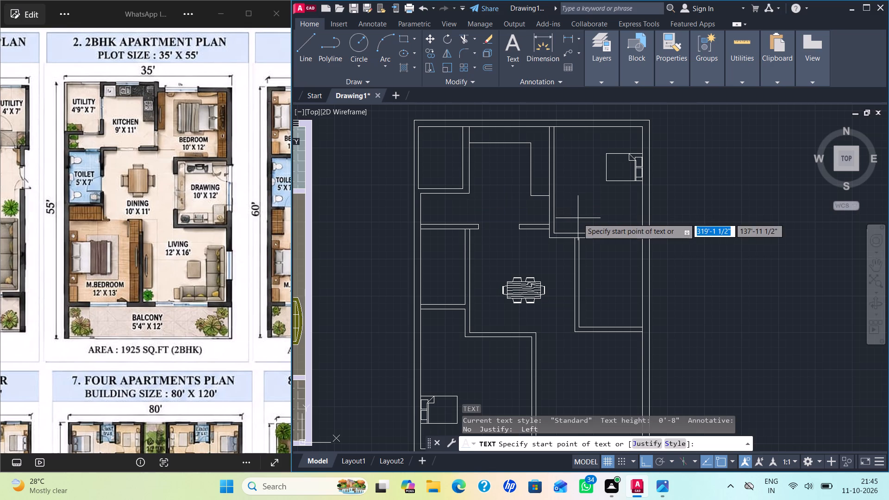
click(578, 218)
click(578, 210)
key(Return)
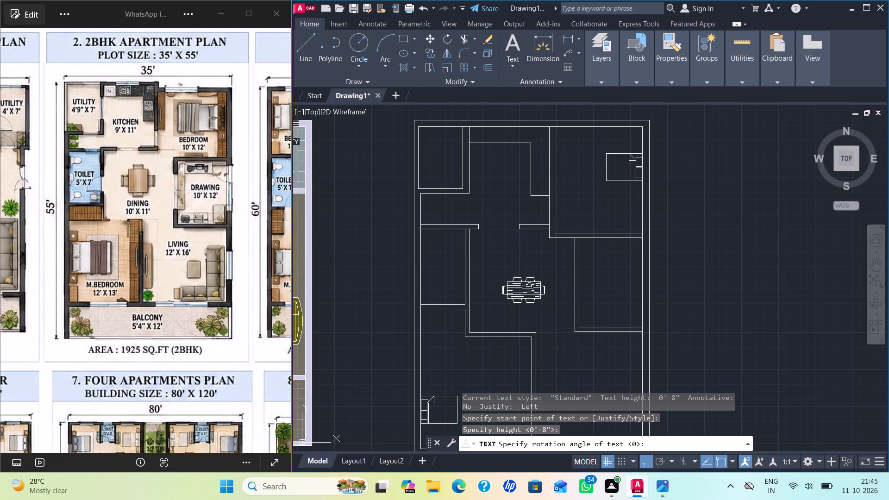
key(b)
key(e)
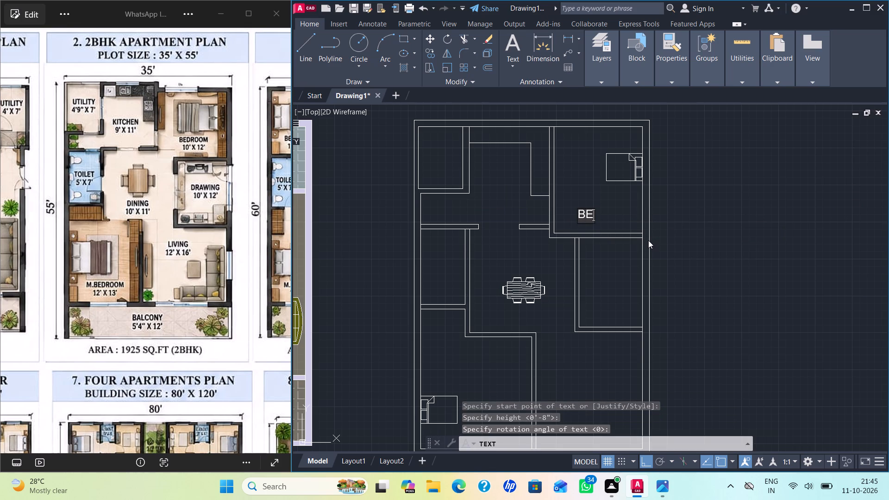
key(d)
key(r)
key(o)
text(OM)
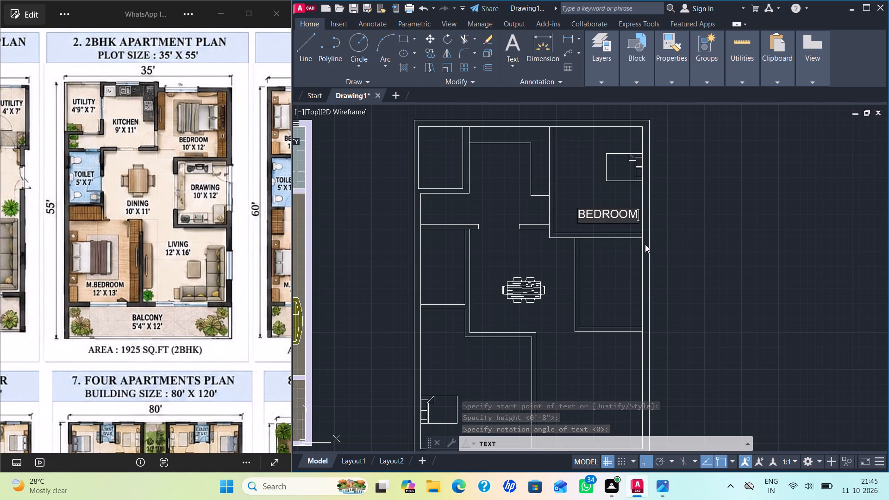
key(Return)
key(Return)
Scale the BEDROOM label down to about four-fifths of its size from its text start point.
click(618, 219)
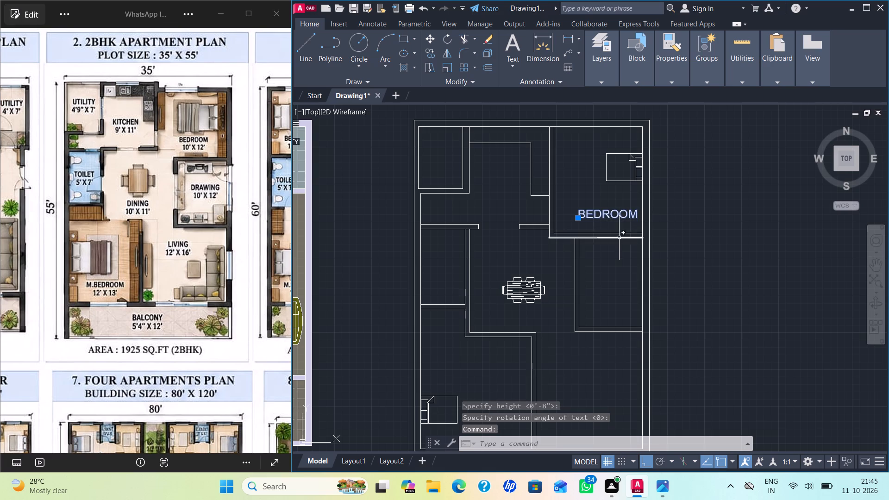
key(s)
key(c)
key(Return)
click(578, 217)
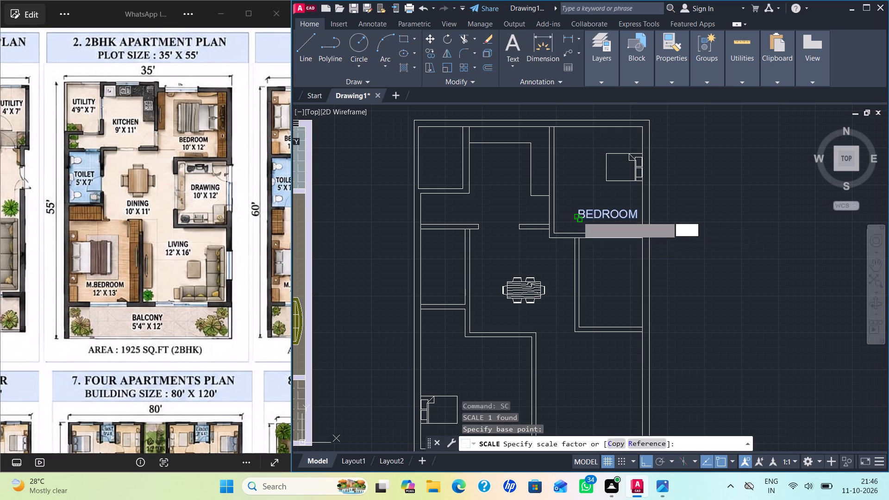
click(601, 215)
scroll(606, 216, up, 3)
click(594, 214)
scroll(635, 239, down, 2)
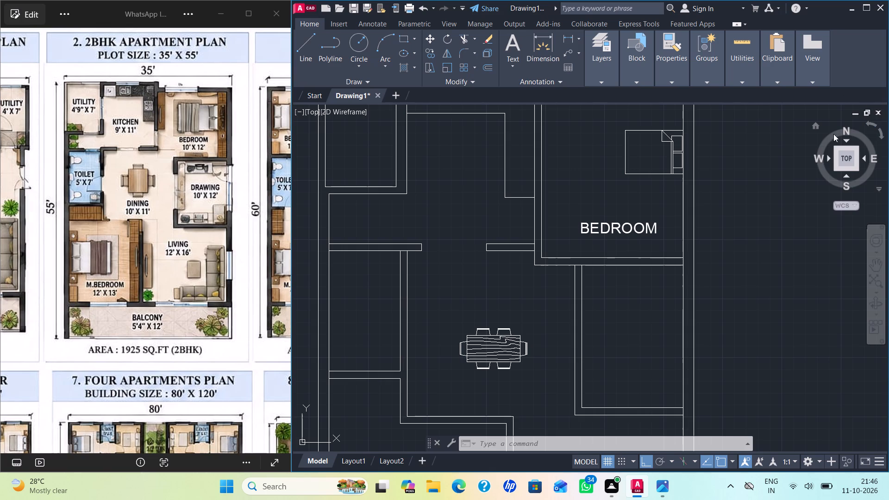
Copy the BEDROOM label, with Ortho off, into the kitchen, the utility room and the toilet.
scroll(681, 249, down, 1)
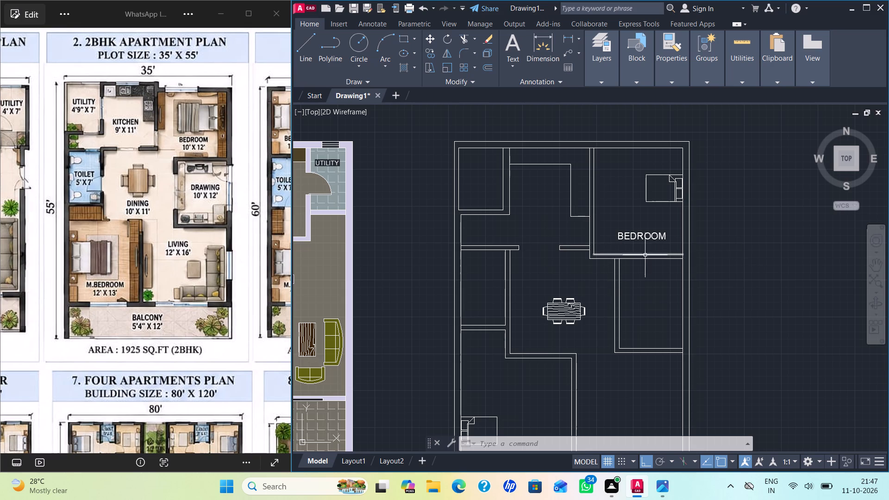
click(644, 240)
key(c)
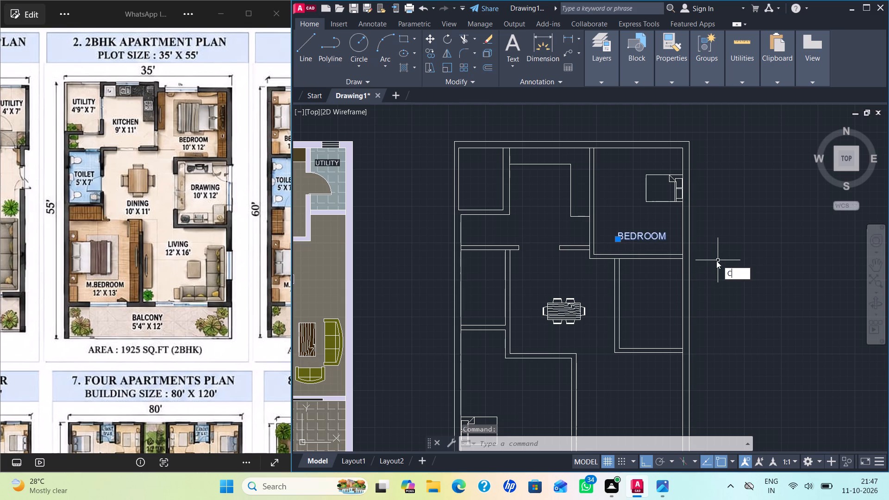
key(o)
key(Return)
click(614, 239)
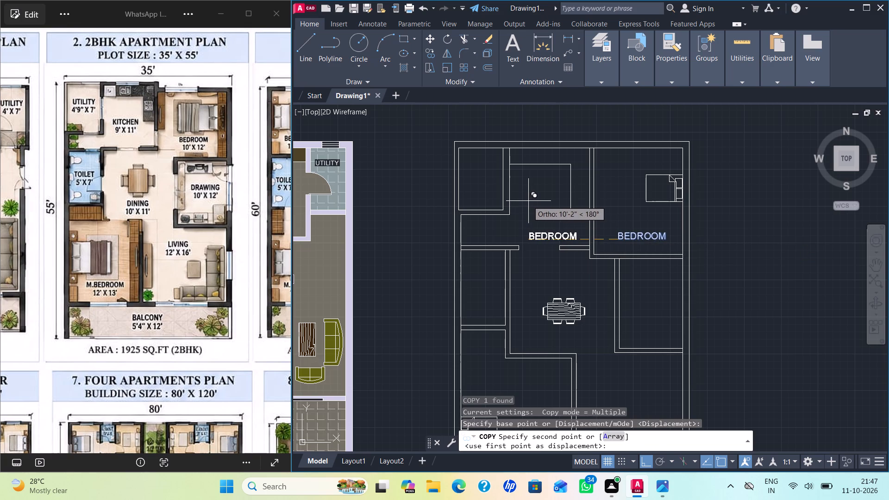
key(F8)
scroll(529, 202, up, 1)
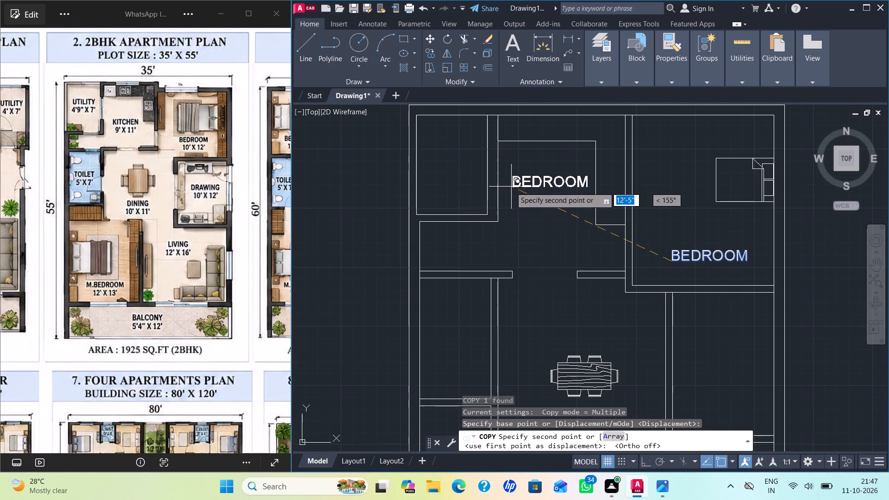
click(510, 187)
scroll(426, 169, up, 2)
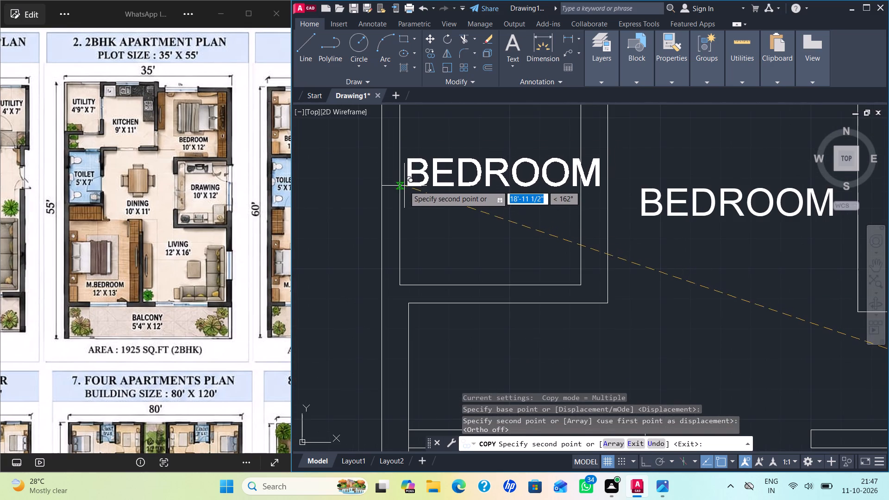
click(403, 187)
scroll(472, 208, down, 2)
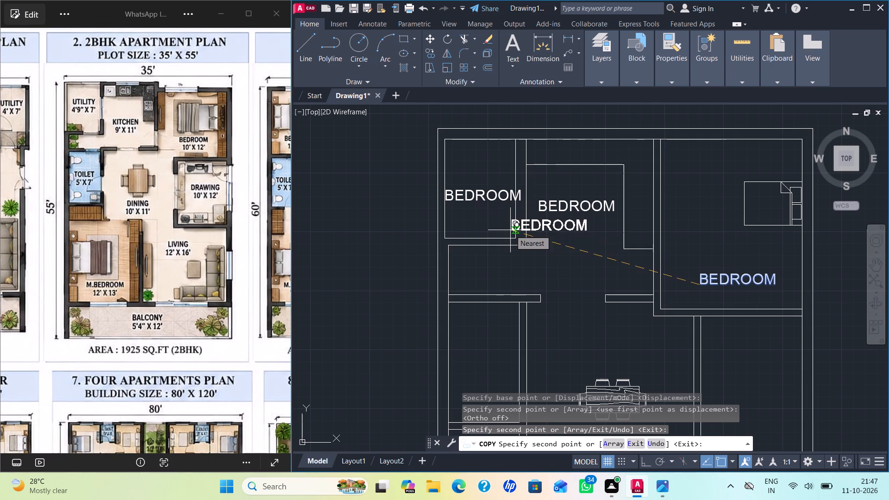
middle_drag(477, 282, 496, 180)
click(471, 273)
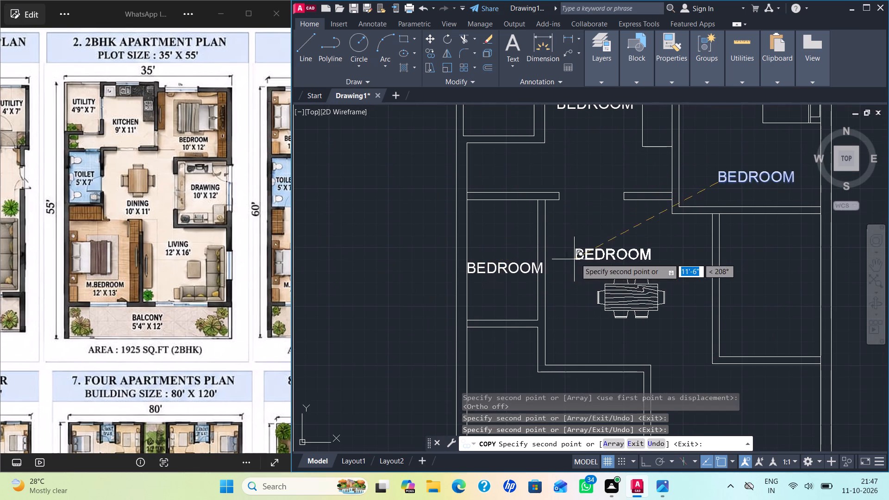
Place further copies of the BEDROOM label in the master bedroom, living room, drawing room and above the dining set.
scroll(582, 253, down, 1)
middle_drag(590, 249, 560, 256)
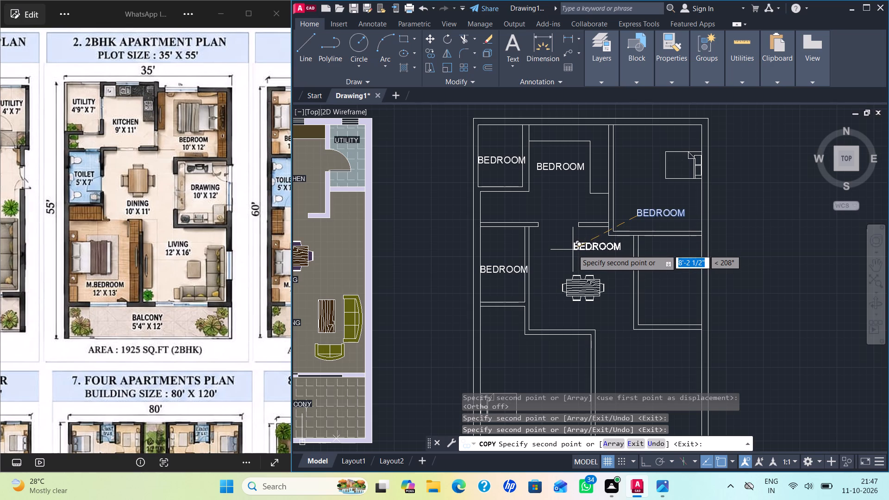
middle_drag(602, 322, 594, 205)
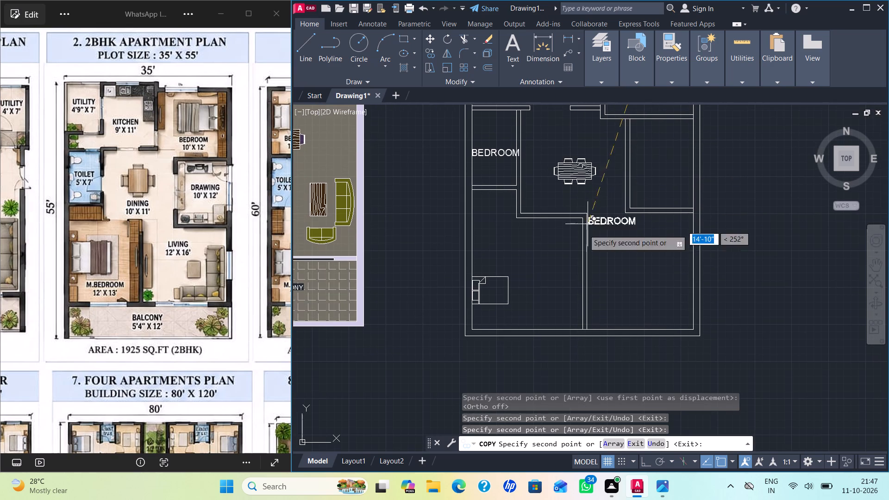
click(521, 262)
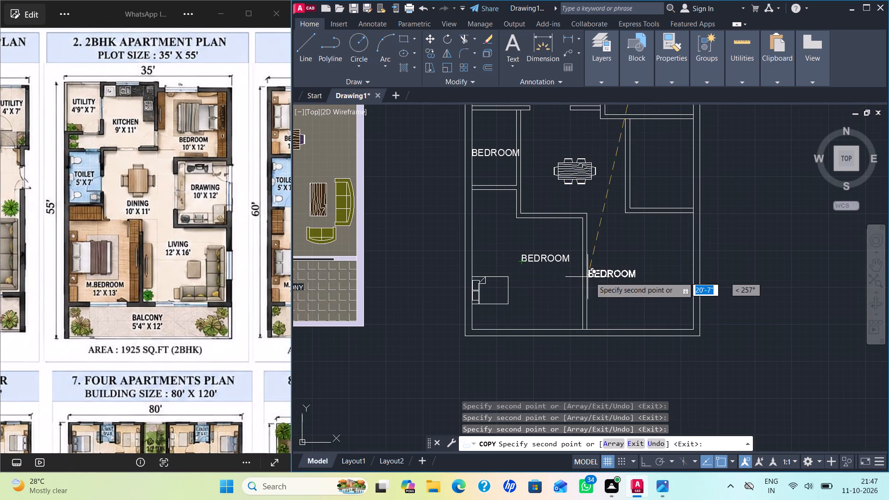
click(620, 270)
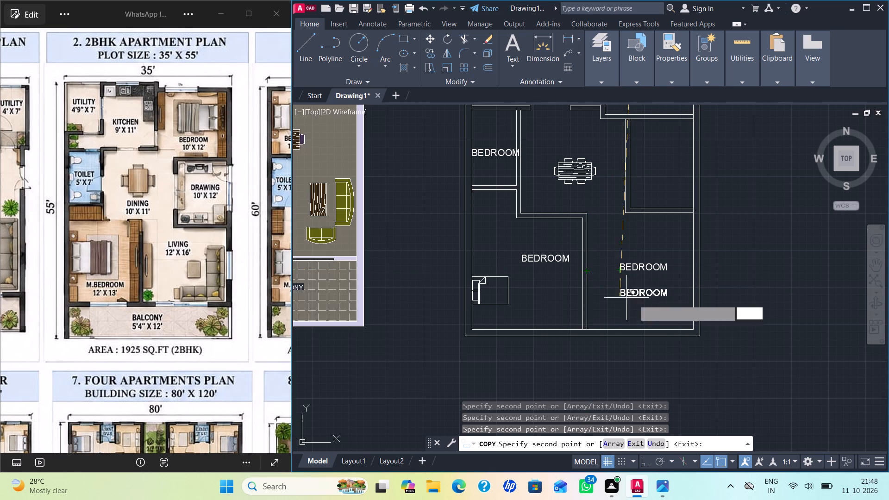
click(640, 173)
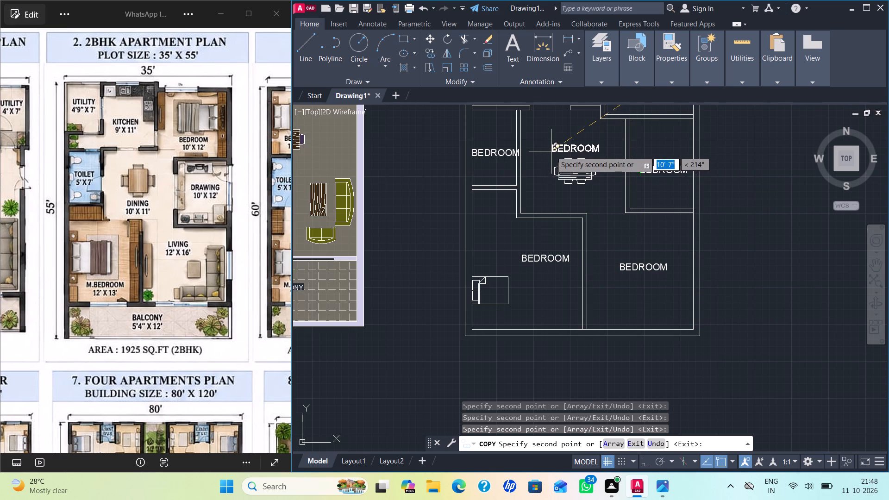
click(556, 150)
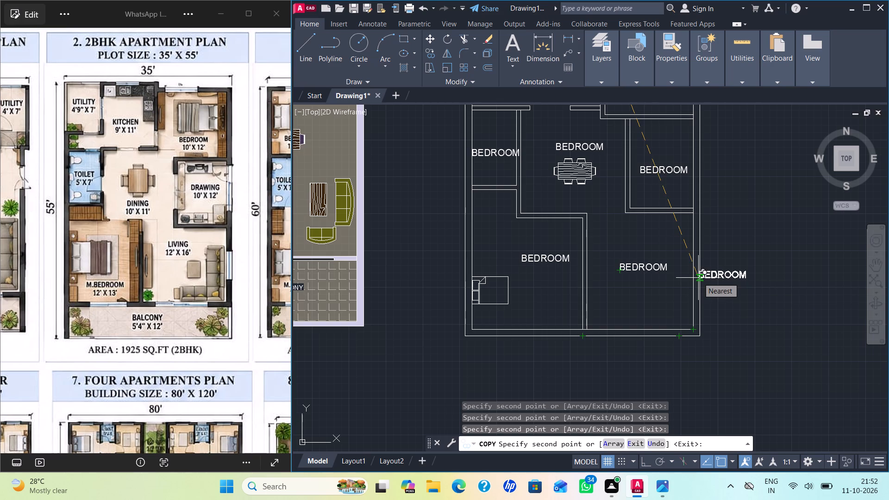
key(Escape)
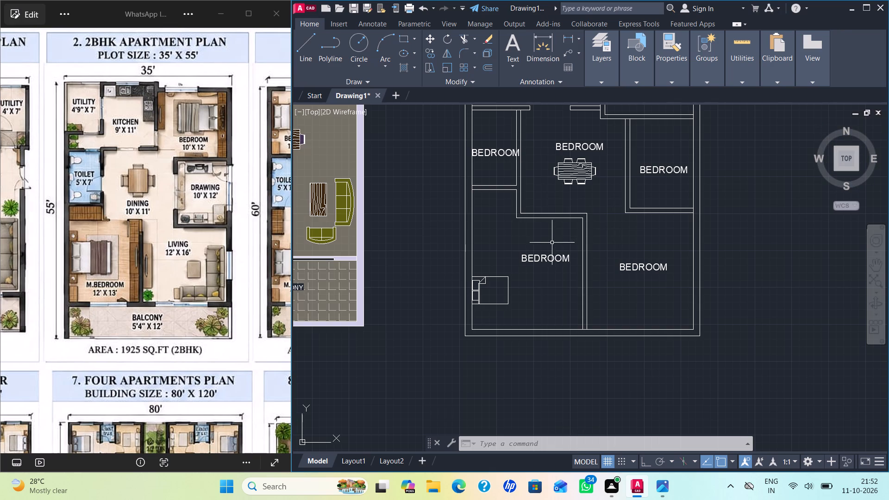
Change the copied label in the northwest utility room to UTILITY.
middle_drag(632, 250, 607, 338)
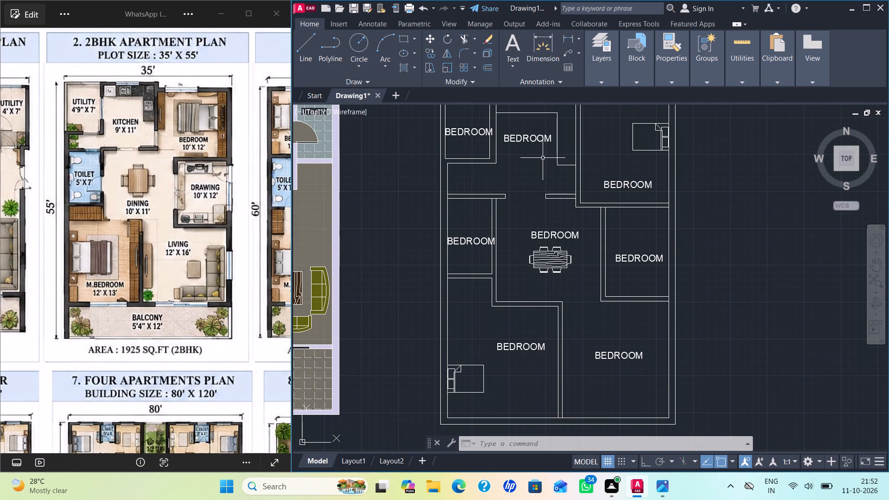
middle_drag(484, 133, 506, 187)
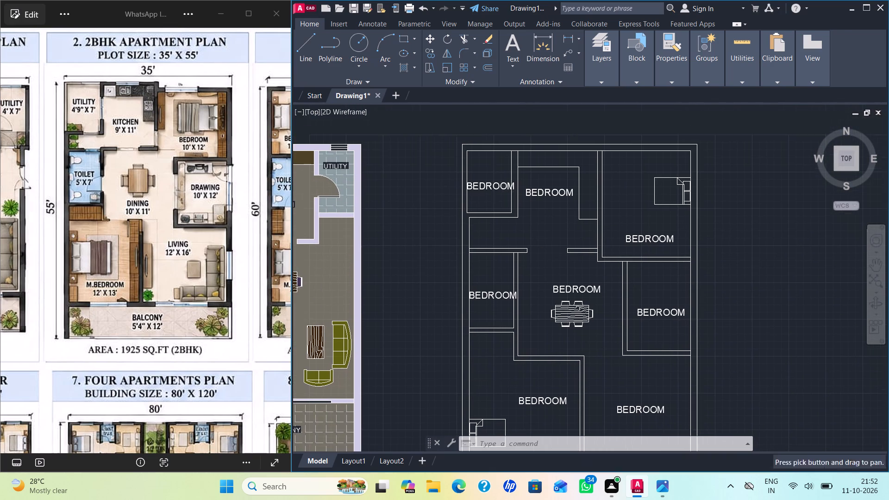
double_click(489, 184)
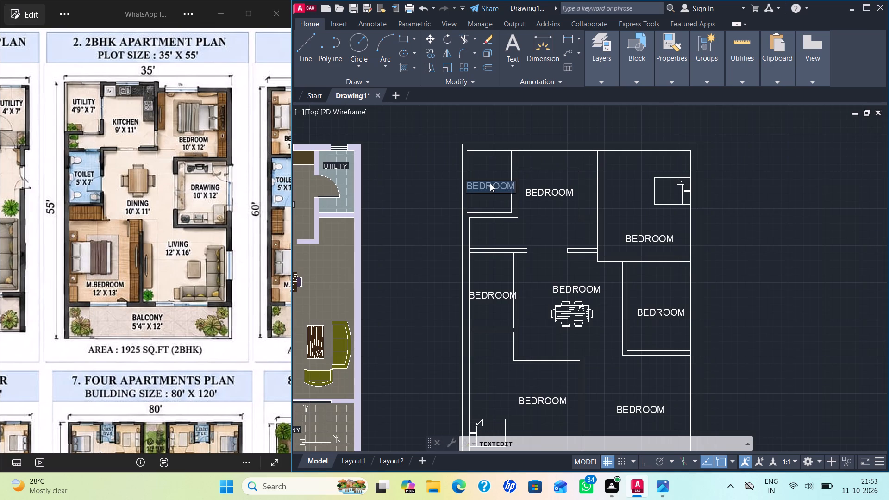
text(UTI)
text(LI)
key(t)
key(y)
key(Return)
Change the copied label in the kitchen to KITCHEN.
double_click(554, 194)
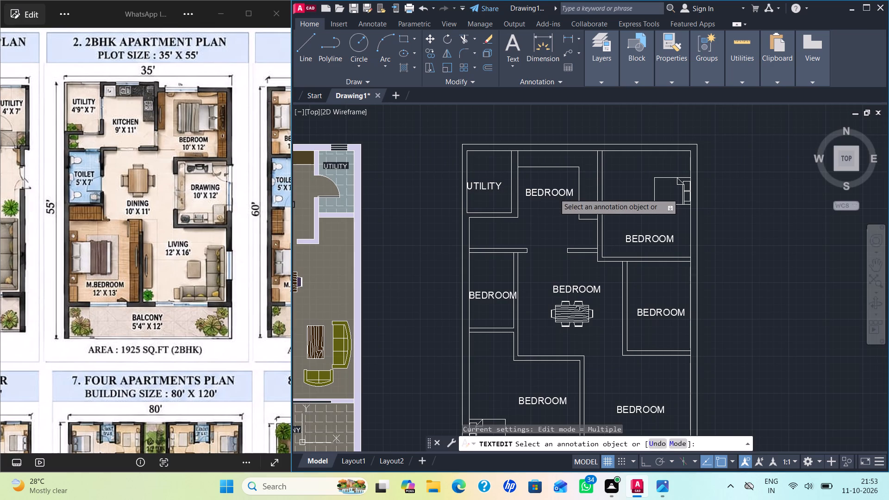
text(KI)
key(t)
key(c)
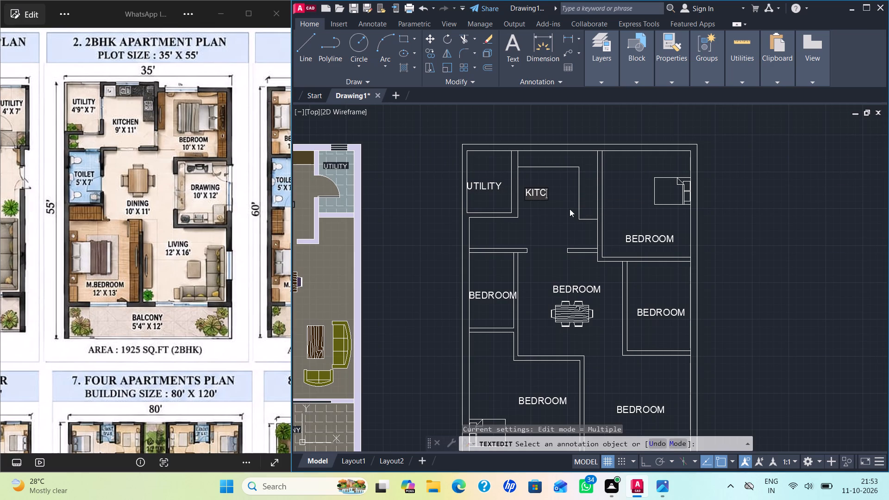
key(h)
key(e)
key(n)
key(Return)
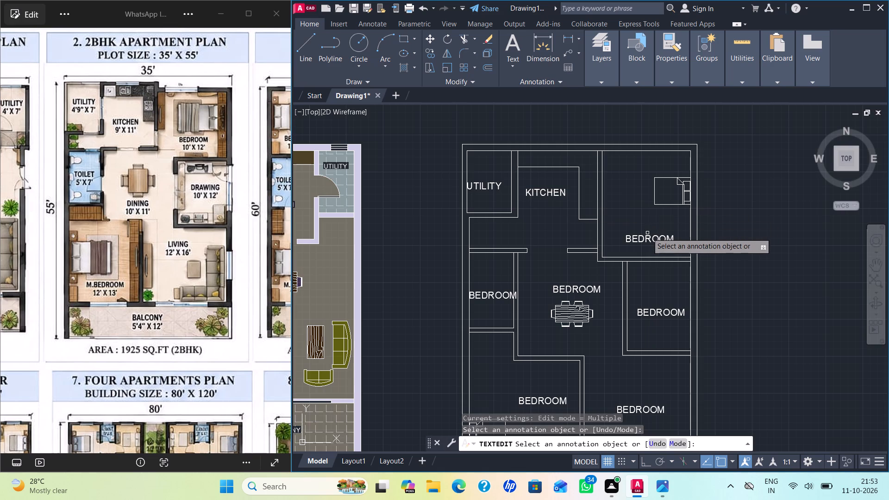
Change the copied BEDROOM label in the drawing room, south of the northeast bedroom, to DRAWING.
double_click(646, 239)
double_click(658, 306)
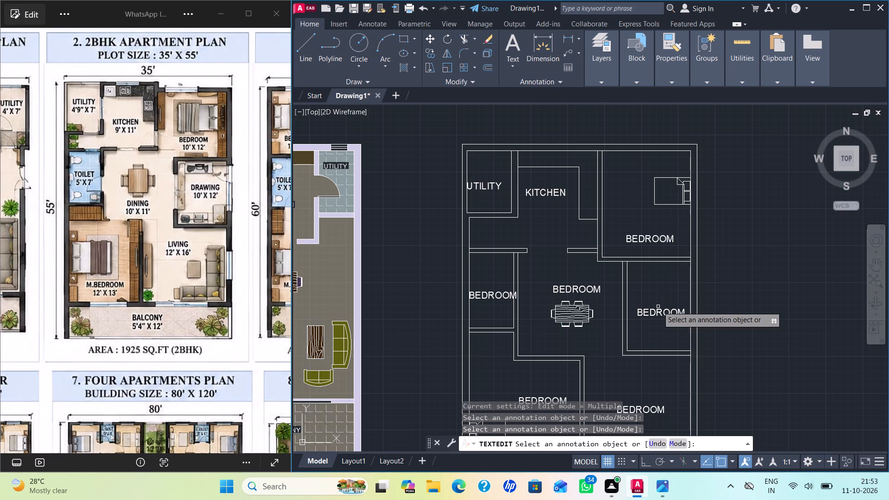
double_click(656, 310)
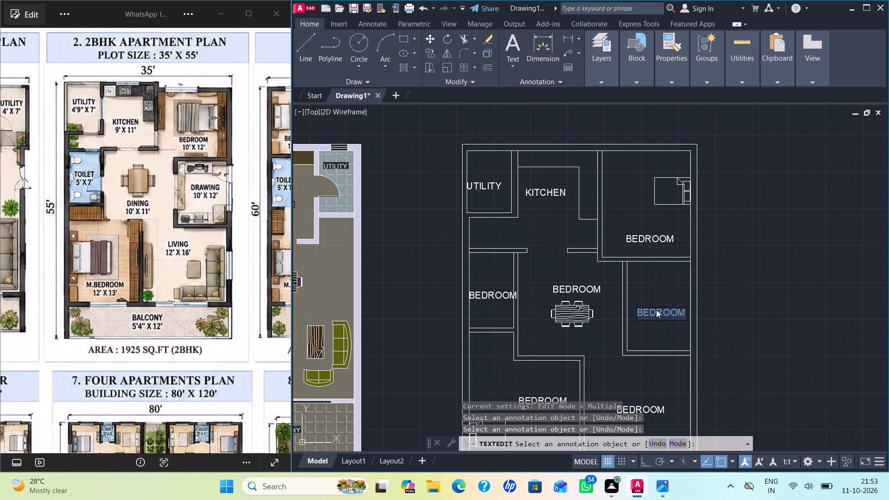
key(d)
key(r)
key(a)
key(w)
key(i)
key(n)
key(g)
key(Return)
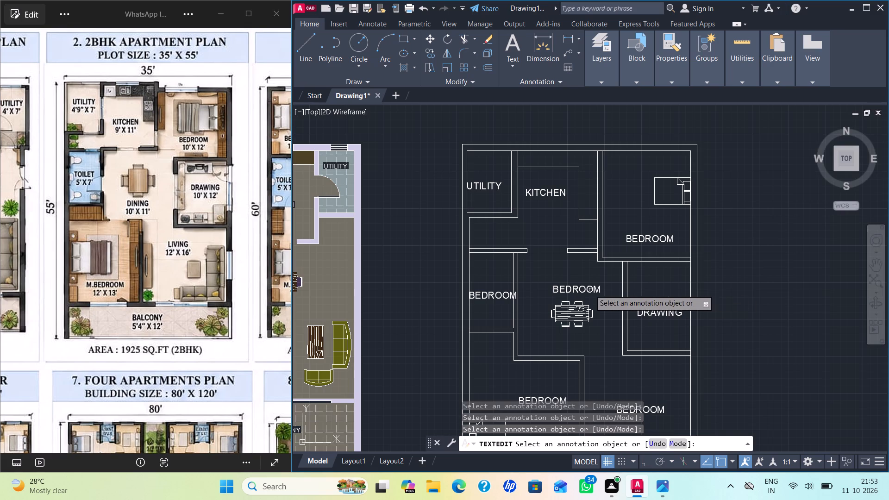
Change the copied BEDROOM label above the dining table set to DINING.
click(590, 290)
key(d)
text(INING)
key(Return)
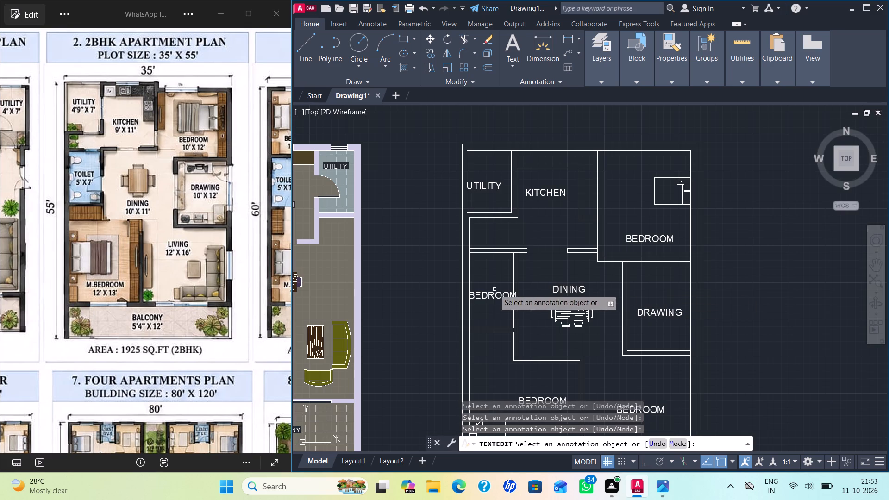
Change the copied BEDROOM label in the small room on the plan's west side to TOILET.
click(493, 294)
key(t)
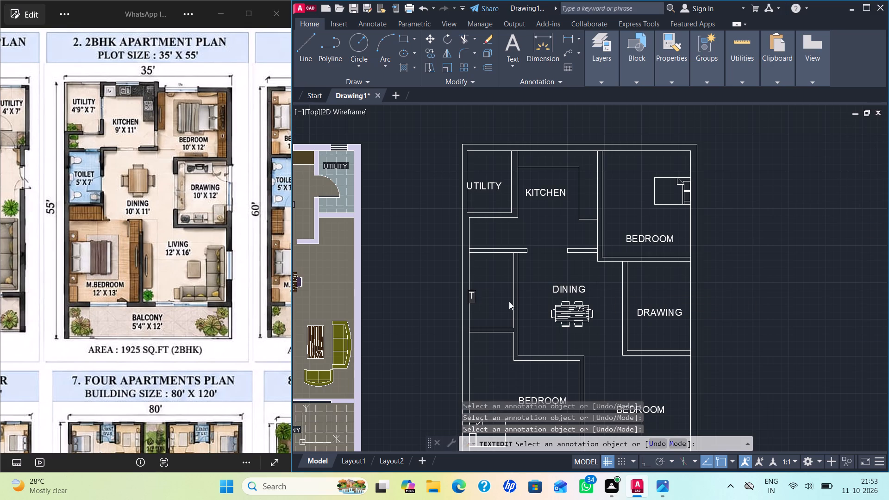
text(OI)
key(l)
text(ET)
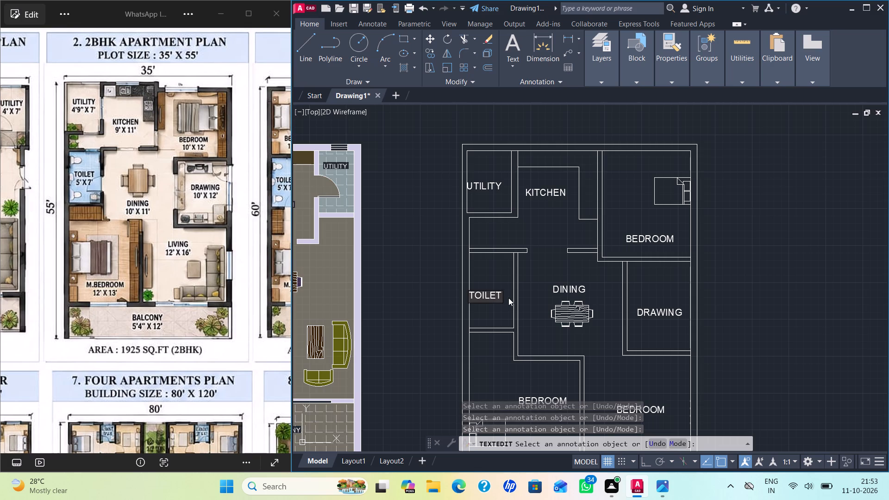
key(Return)
Add the prefix M. to the BEDROOM label in the southwest room so that it reads M.BEDROOM.
middle_drag(508, 296, 511, 206)
click(550, 311)
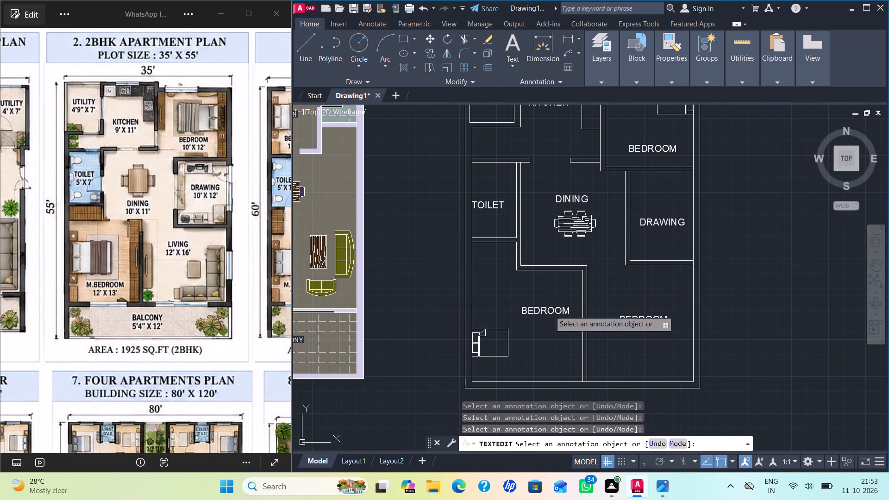
click(520, 310)
click(524, 315)
scroll(524, 315, up, 4)
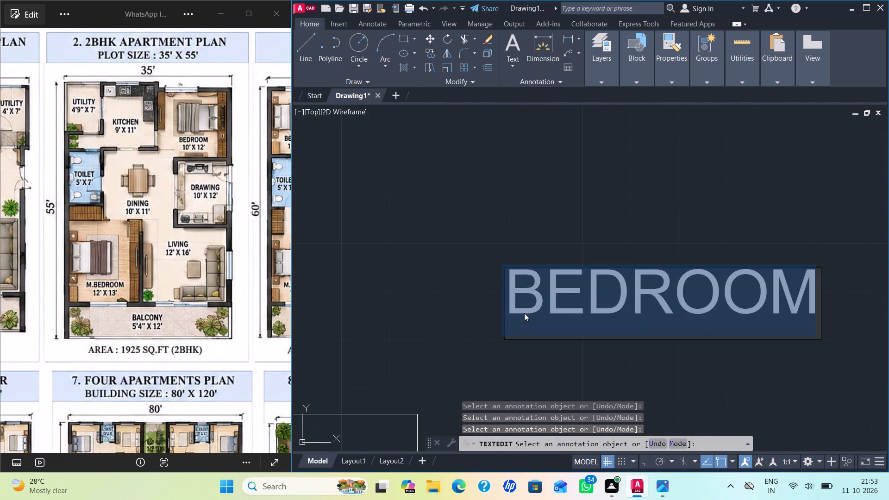
click(514, 313)
text(M.)
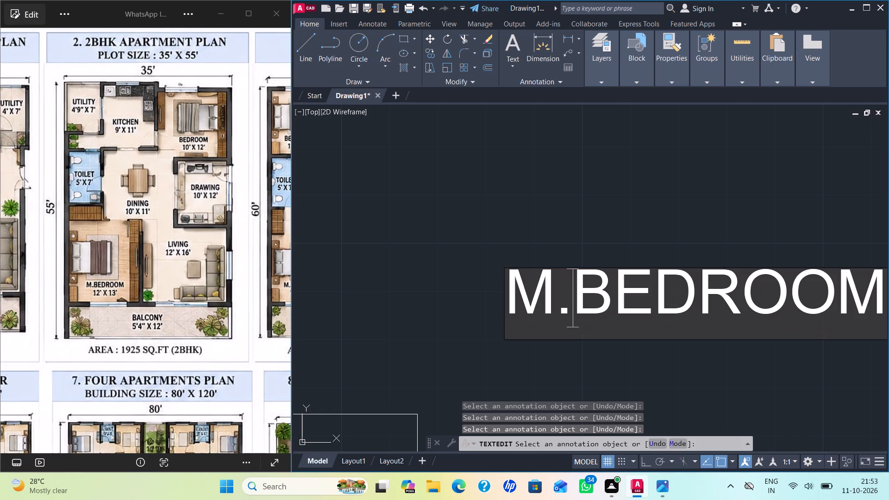
key(Return)
Change the copied BEDROOM label in the southeast room to LIVING and end the text editing.
scroll(519, 312, down, 3)
double_click(684, 317)
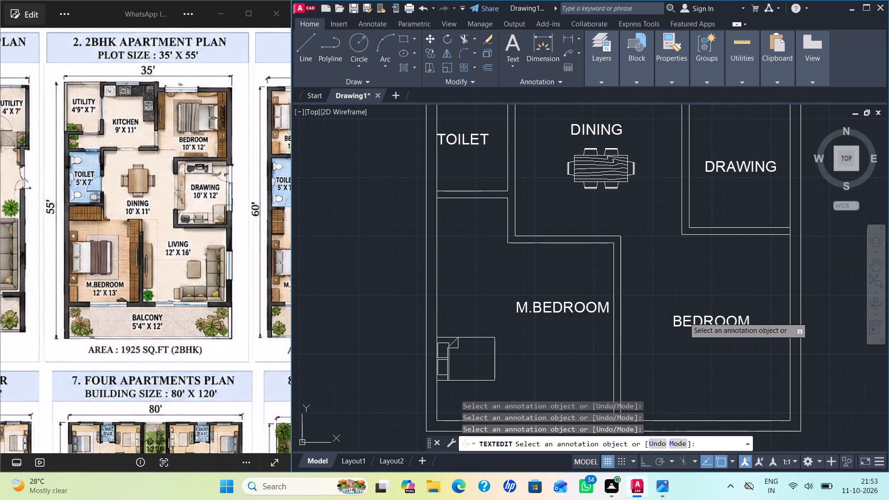
key(l)
text(IB)
key(BackSpace)
key(v)
key(i)
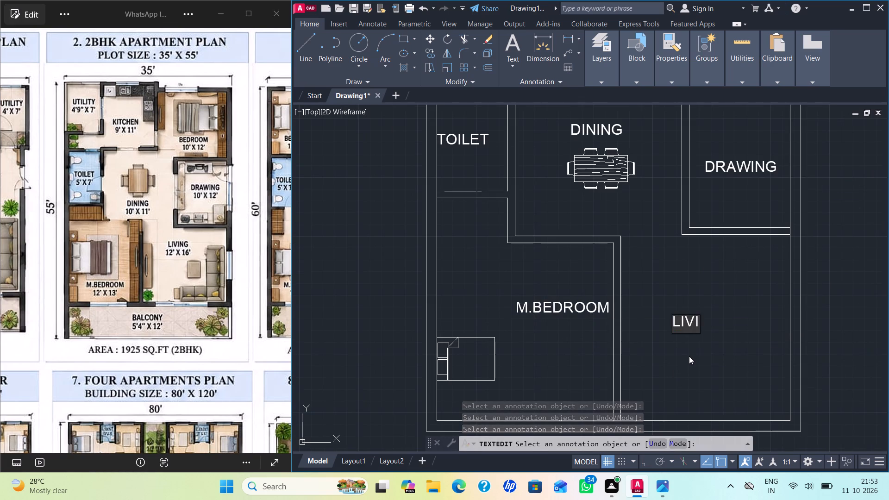
key(n)
key(g)
key(Return)
key(Return)
Move the TOILET label east, off the wall line and toward the middle of its room.
scroll(690, 355, down, 3)
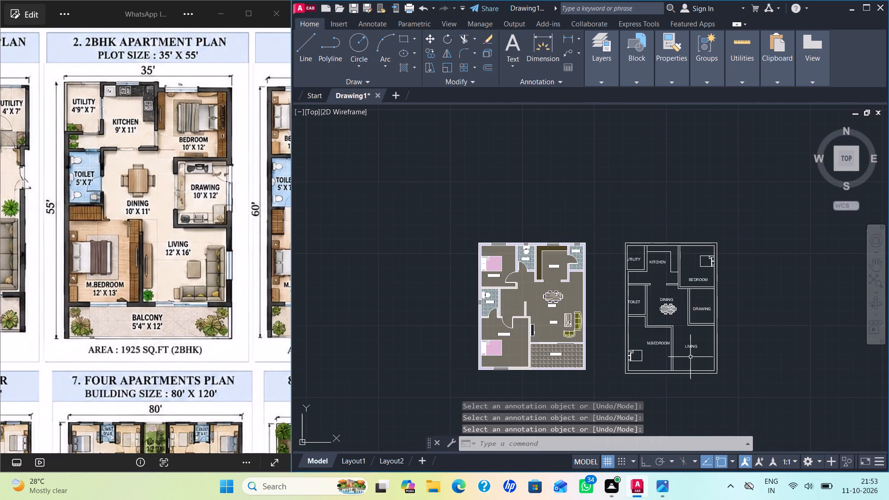
scroll(690, 357, up, 2)
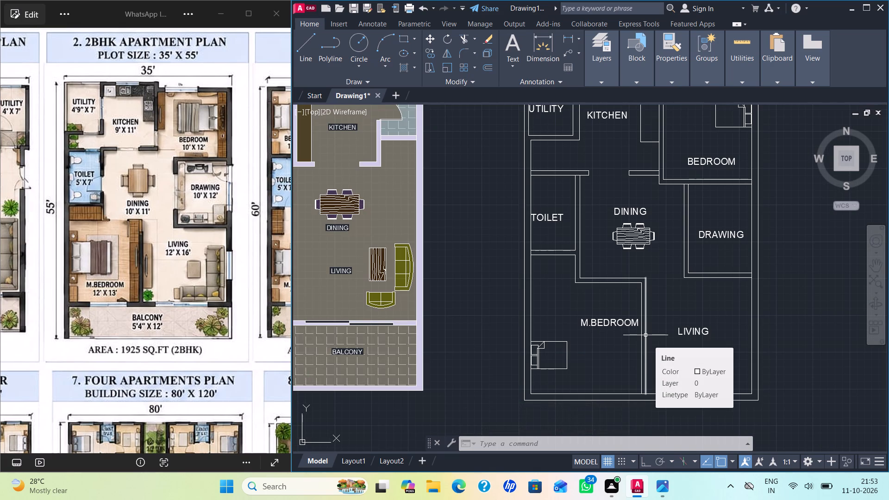
scroll(557, 223, up, 1)
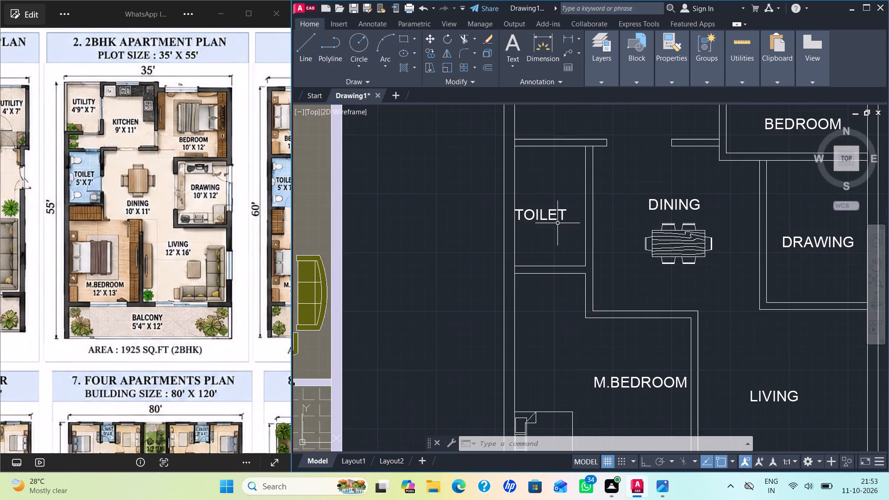
scroll(557, 224, up, 1)
click(557, 217)
click(488, 215)
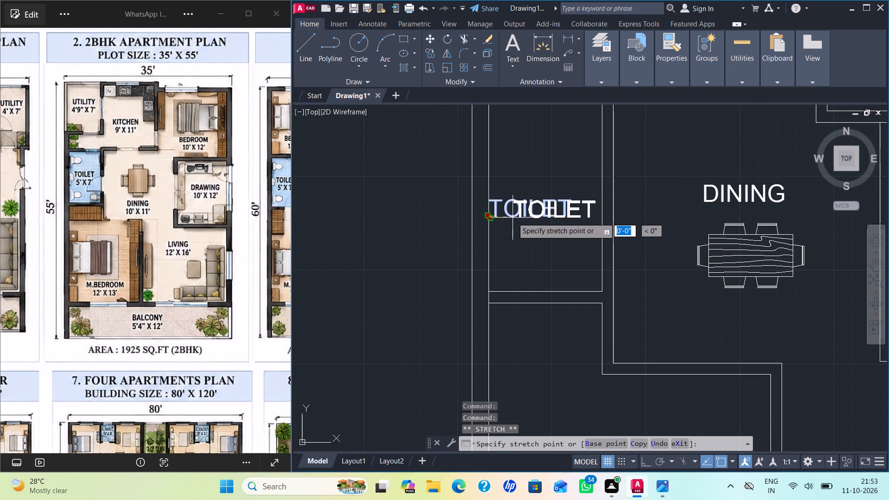
click(513, 218)
scroll(538, 220, down, 1)
click(504, 219)
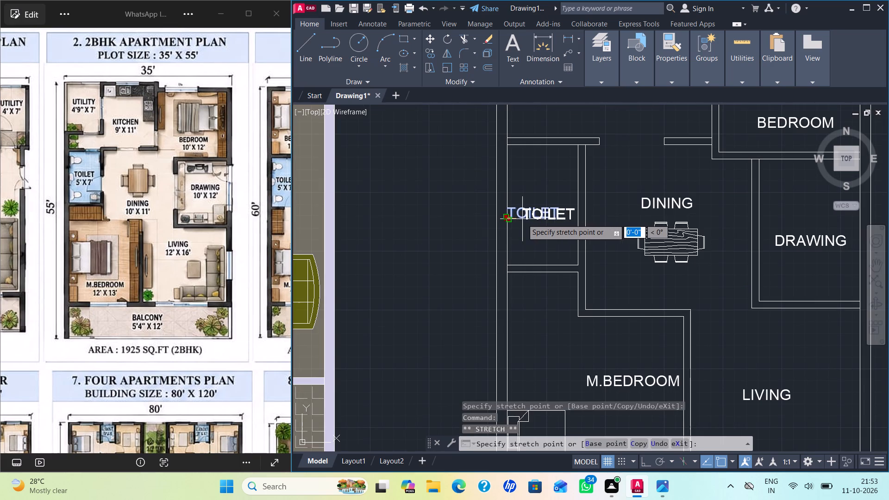
click(522, 219)
click(508, 220)
scroll(529, 218, up, 3)
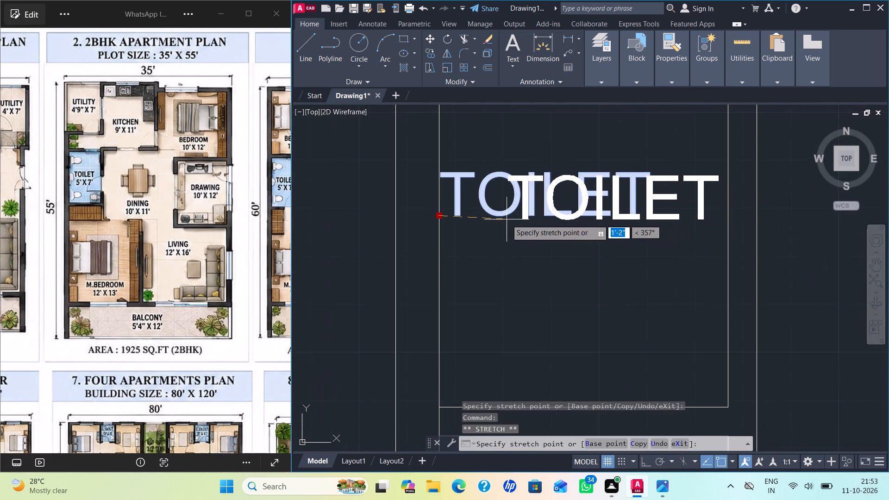
click(506, 219)
Move the UTILITY label east, off the wall line, to centre it within the utility room, and clear the selection.
scroll(507, 219, down, 3)
scroll(555, 187, down, 2)
middle_drag(564, 180, 557, 234)
scroll(526, 181, up, 2)
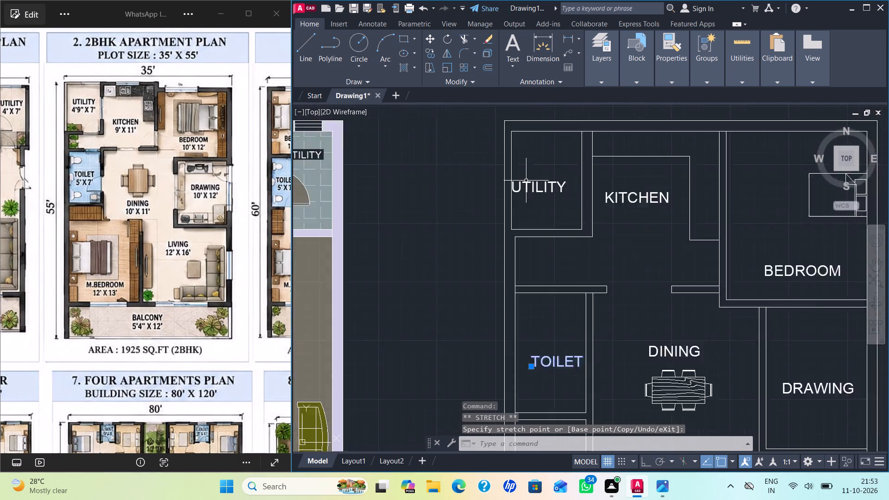
scroll(526, 181, up, 1)
click(527, 192)
click(502, 200)
click(519, 200)
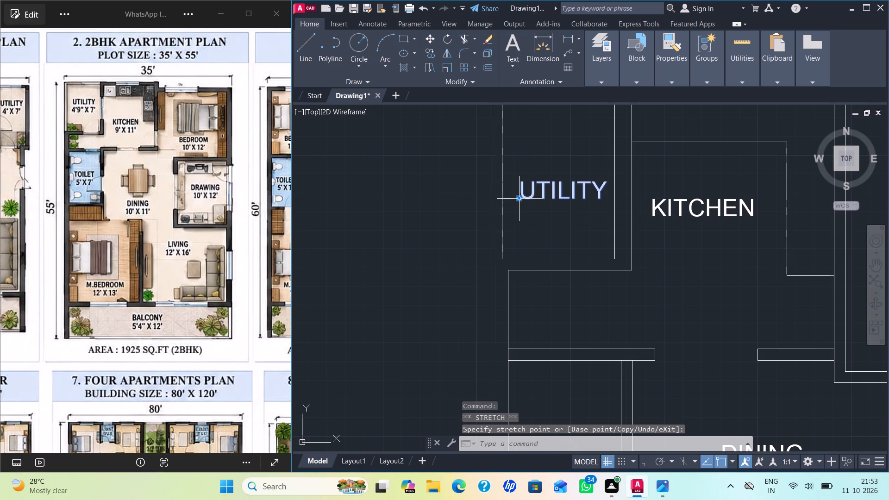
scroll(526, 197, down, 2)
scroll(620, 231, down, 2)
scroll(646, 262, up, 1)
middle_drag(658, 270, 596, 238)
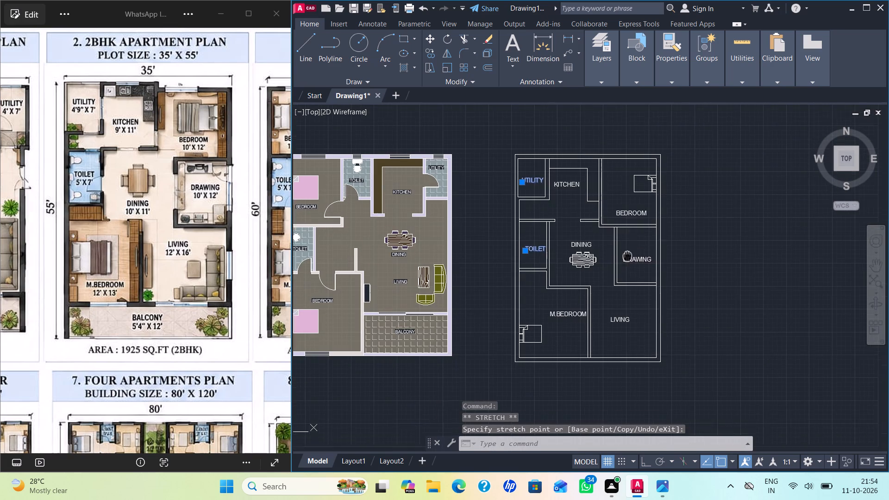
middle_drag(596, 238, 585, 232)
key(Escape)
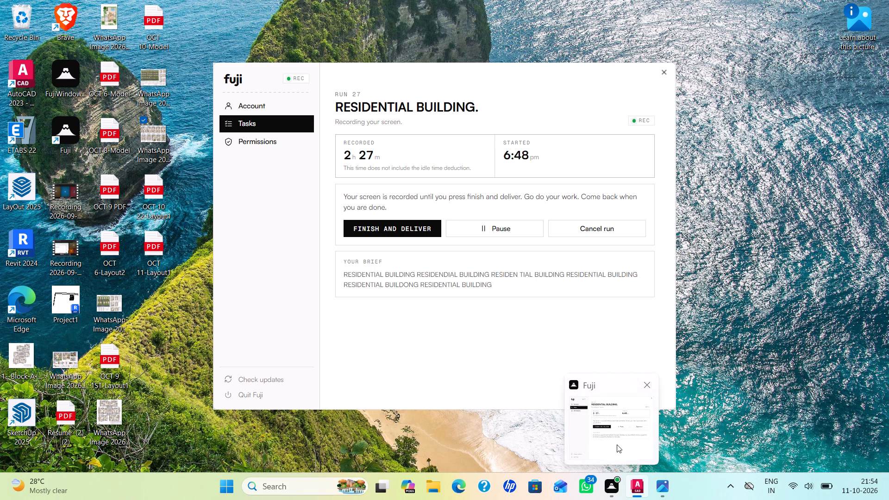
Preview the plot of the current display using the DWG To PDF.pc3 plotter on ISO A4 paper.
scroll(643, 251, down, 1)
middle_drag(649, 264, 680, 277)
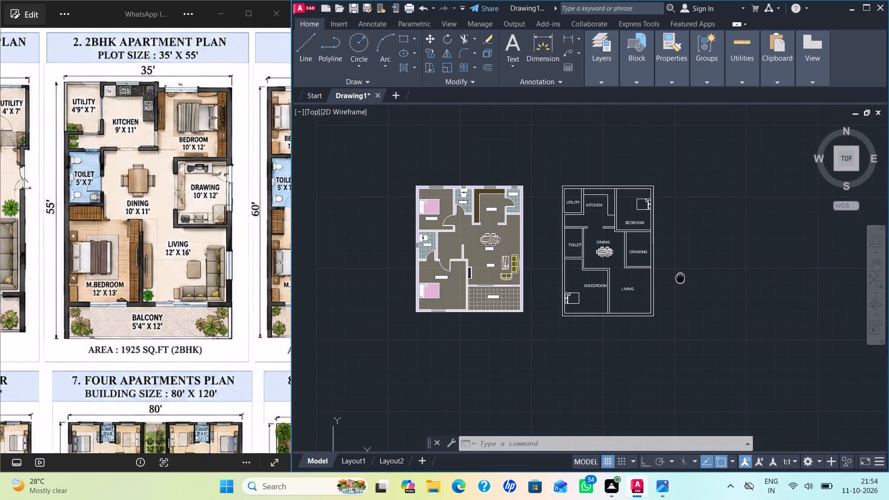
middle_drag(680, 277, 681, 277)
key(ctrl+p)
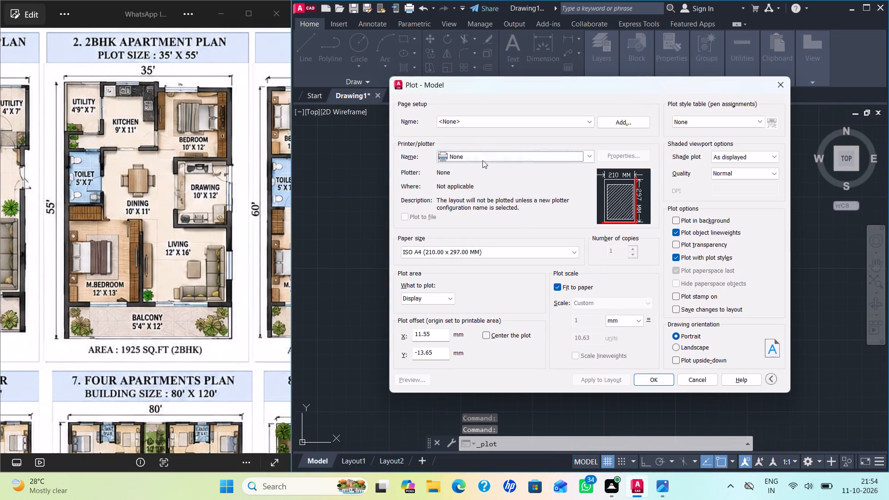
click(482, 156)
click(468, 270)
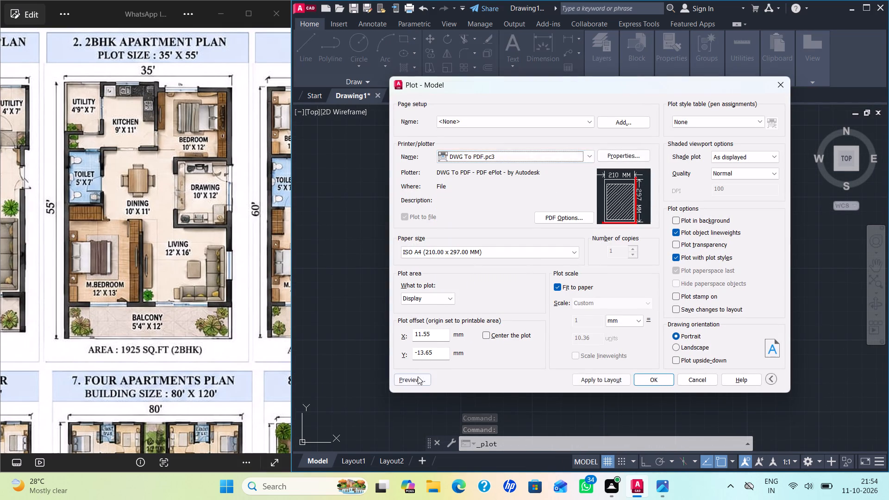
click(412, 378)
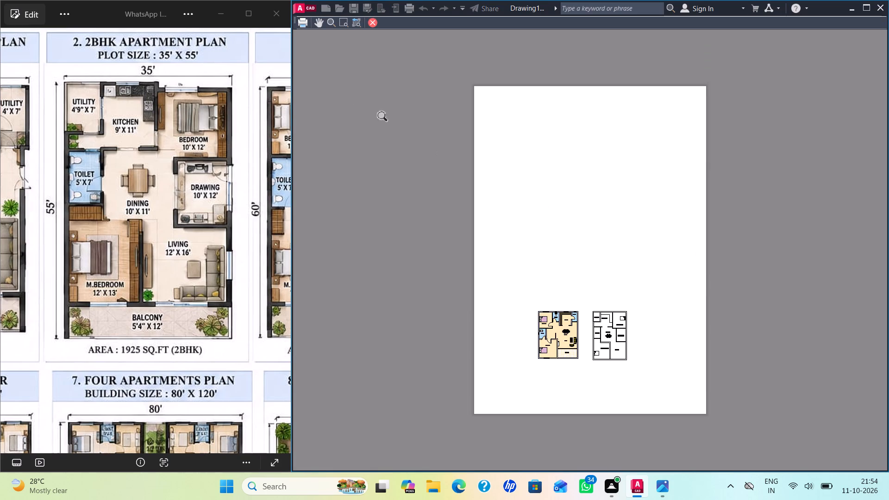
click(371, 20)
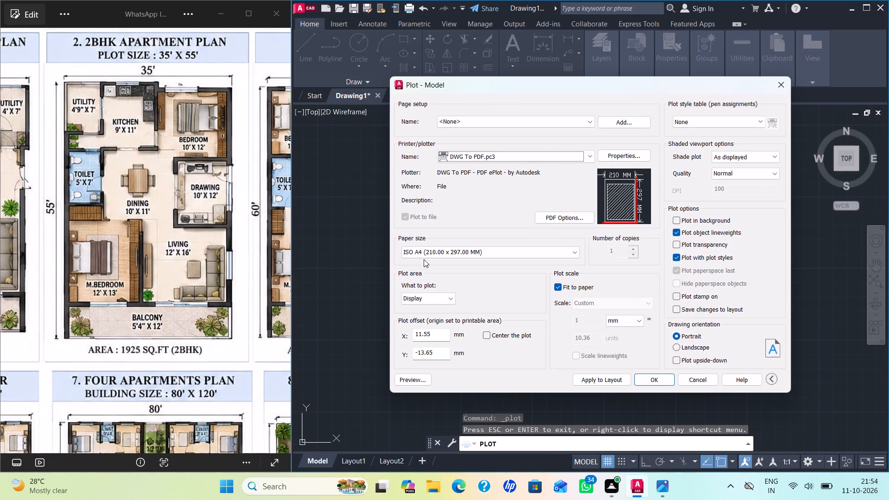
Preview a centred landscape plot with a window enclosing both floor plans as the plot area, and close the plot setup without plotting.
click(438, 296)
click(425, 328)
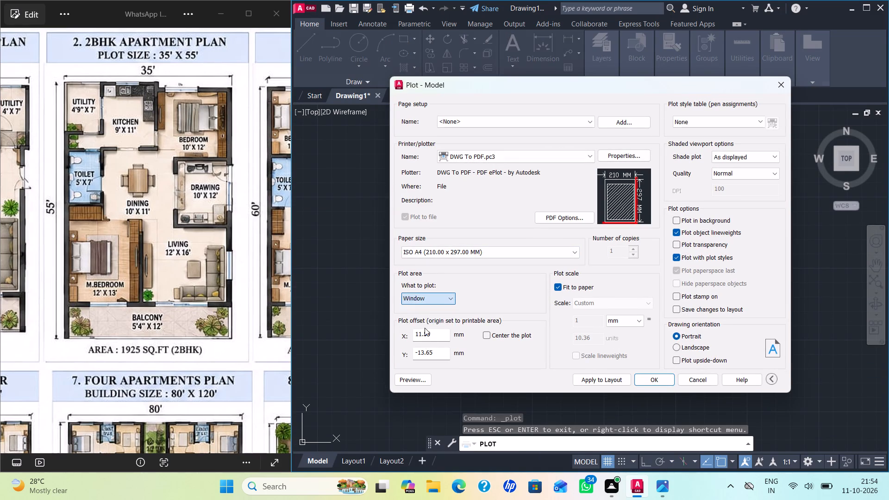
click(399, 175)
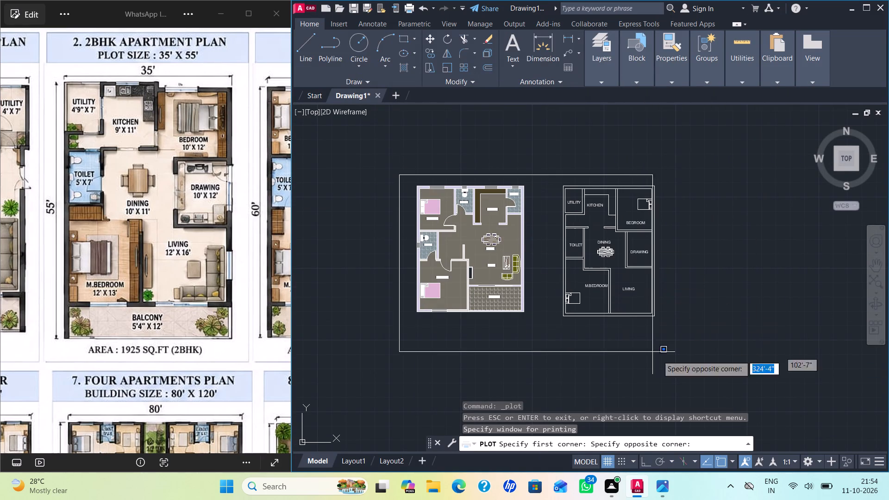
click(677, 331)
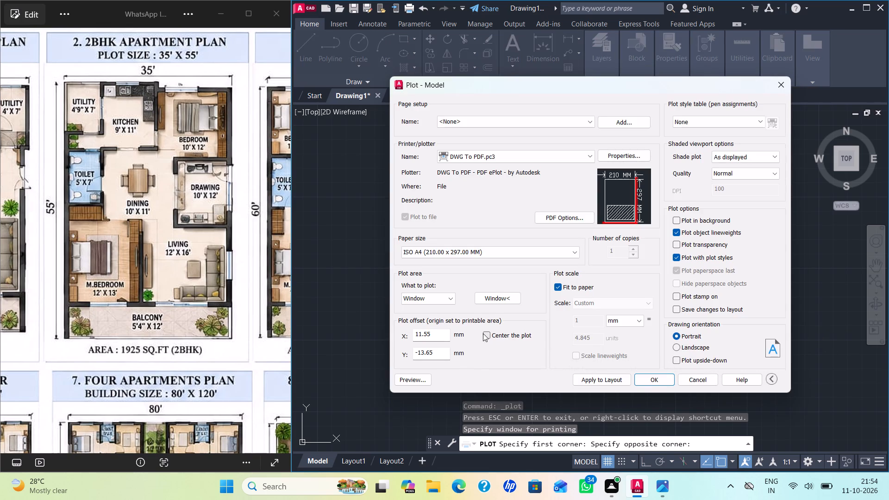
click(483, 333)
click(678, 345)
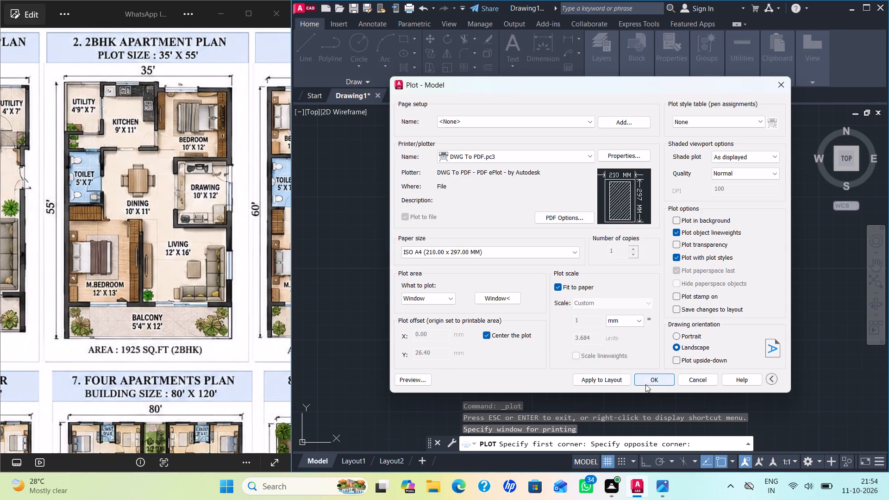
click(410, 376)
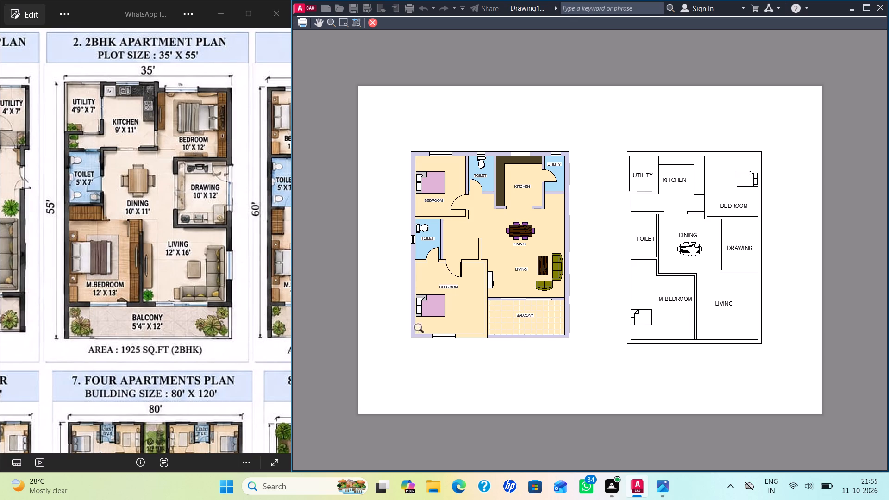
click(371, 21)
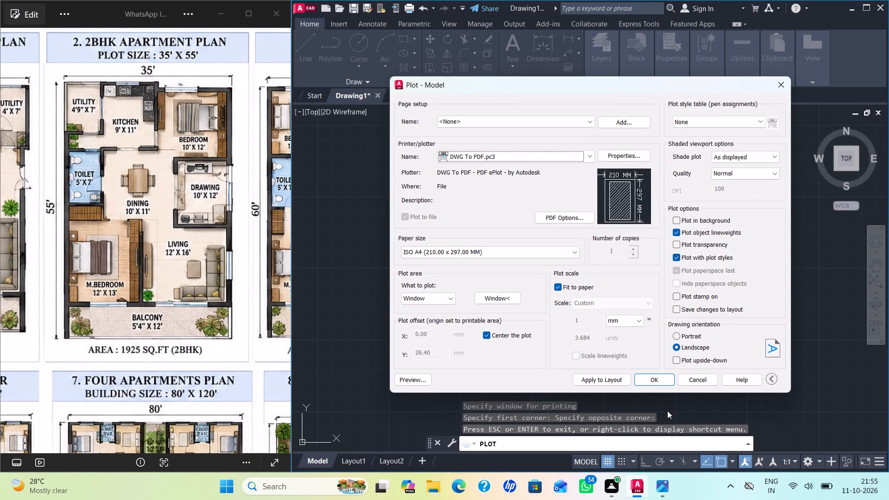
click(783, 87)
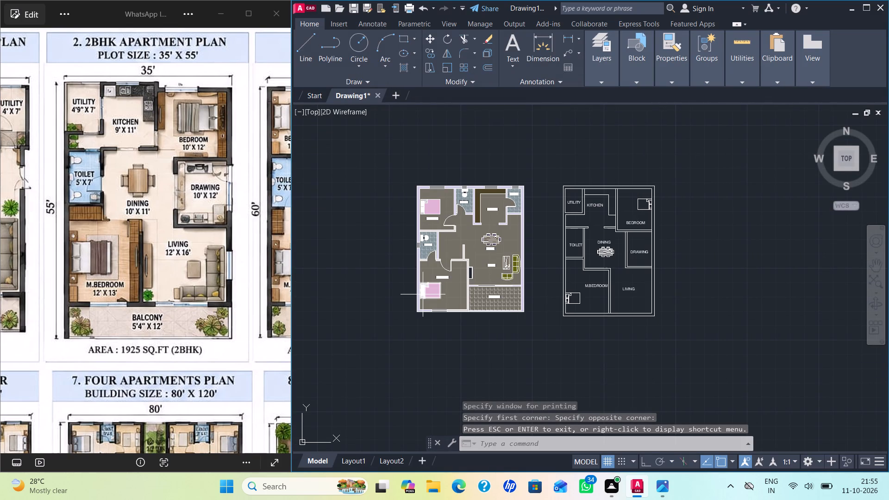
Save the drawing in Documents under the file name OCT 11 222.
key(ctrl+s)
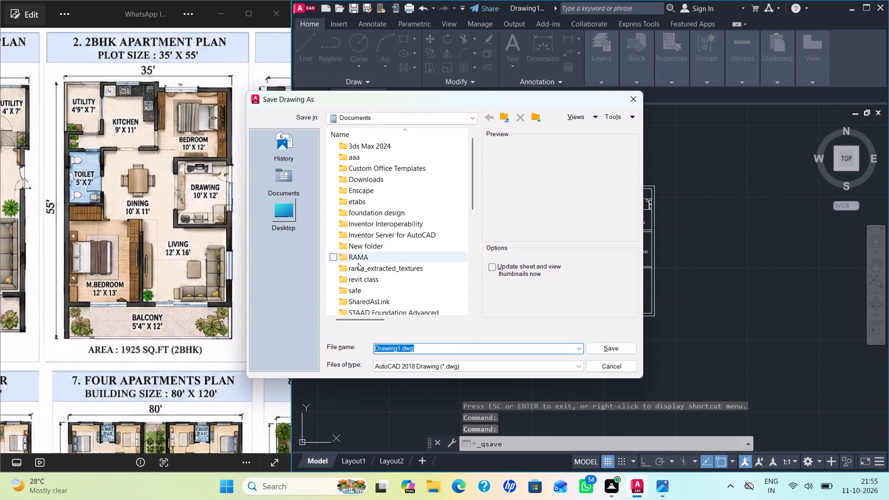
click(426, 348)
drag(419, 350, 298, 354)
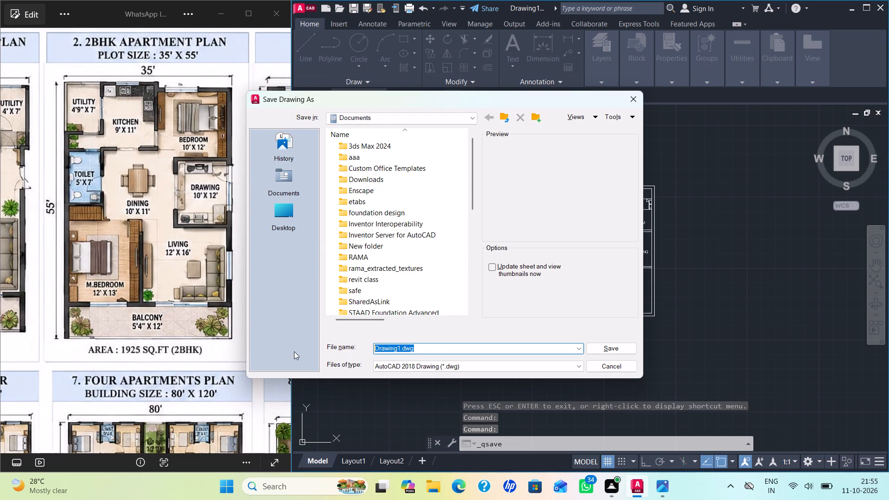
key(Delete)
key(o)
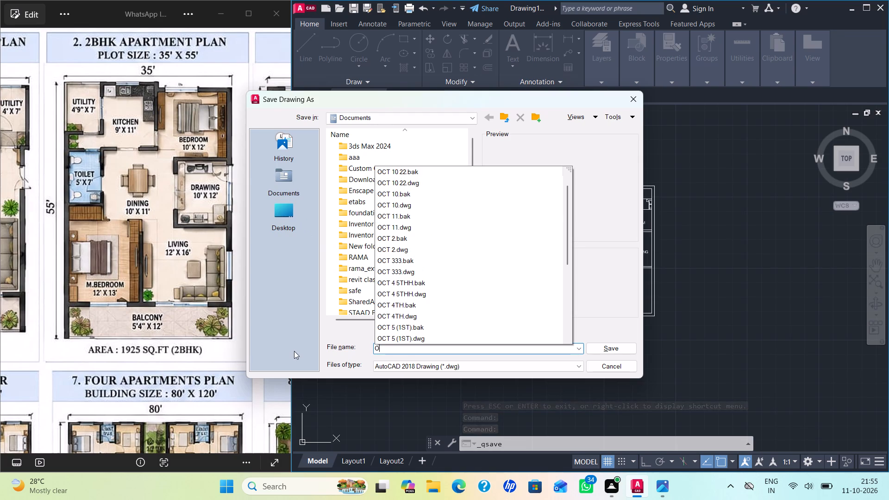
text(CT)
key(space)
key(1)
key(1)
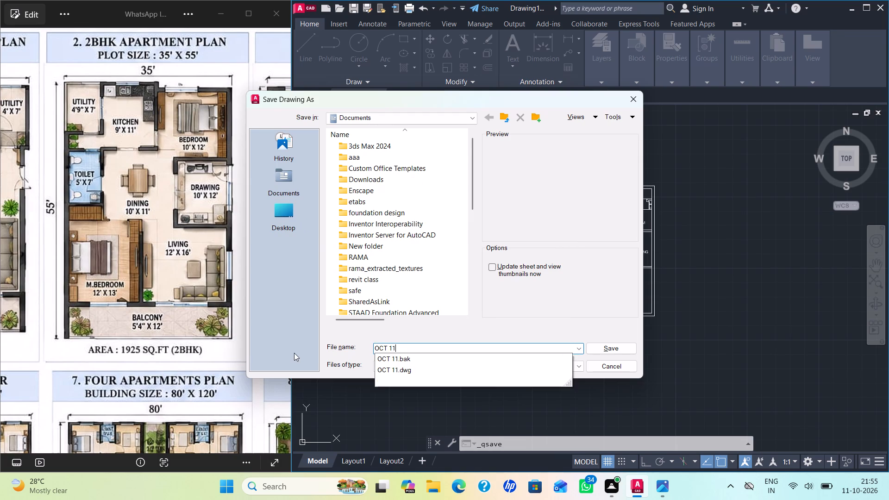
key(space)
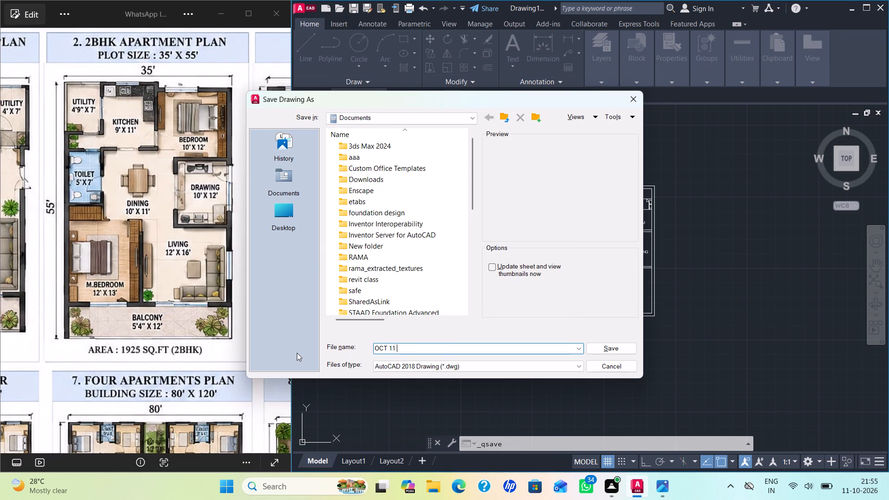
key(2)
text(22)
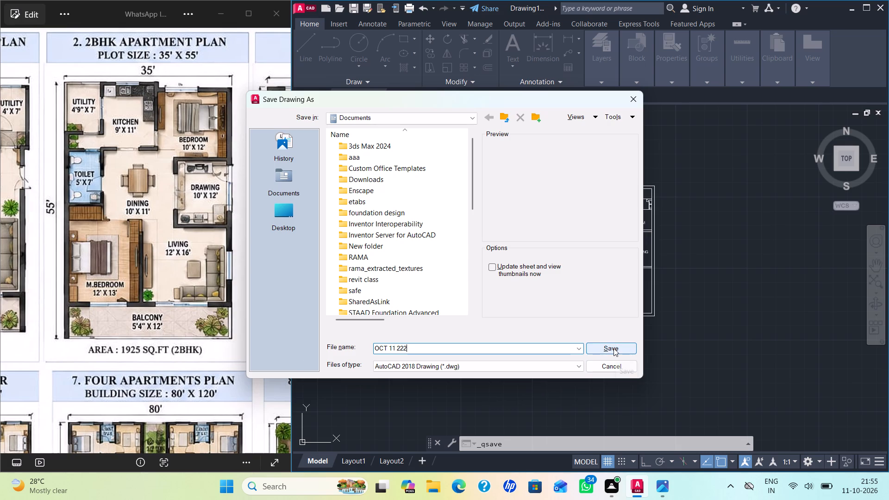
click(614, 348)
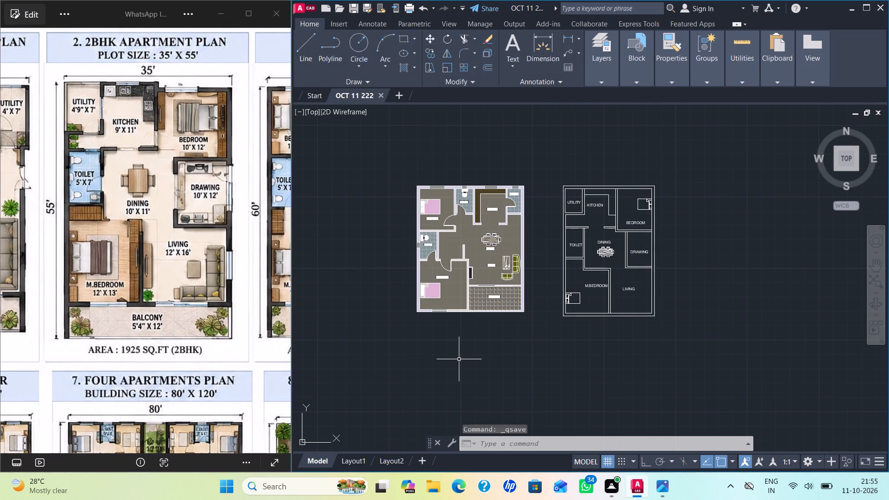
Set up a centred landscape plot with DWG To PDF.pc3, using a window around both floor plans as plot area, and preview it.
key(ctrl+p)
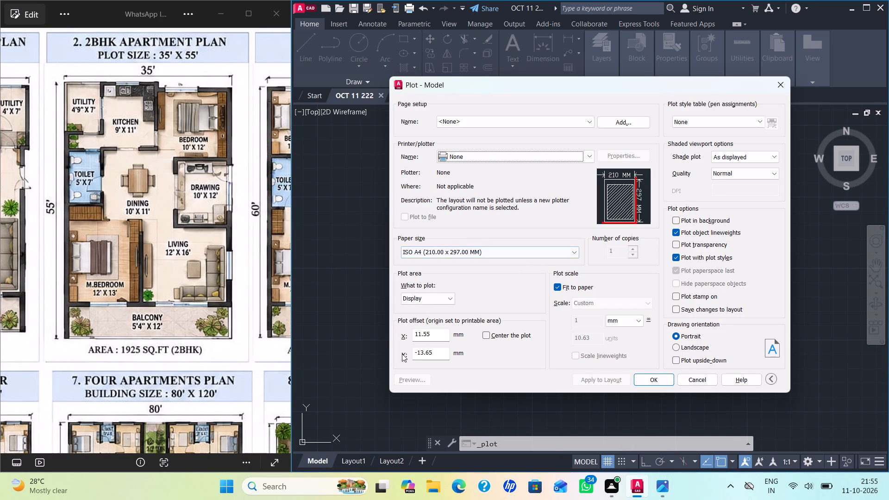
click(515, 156)
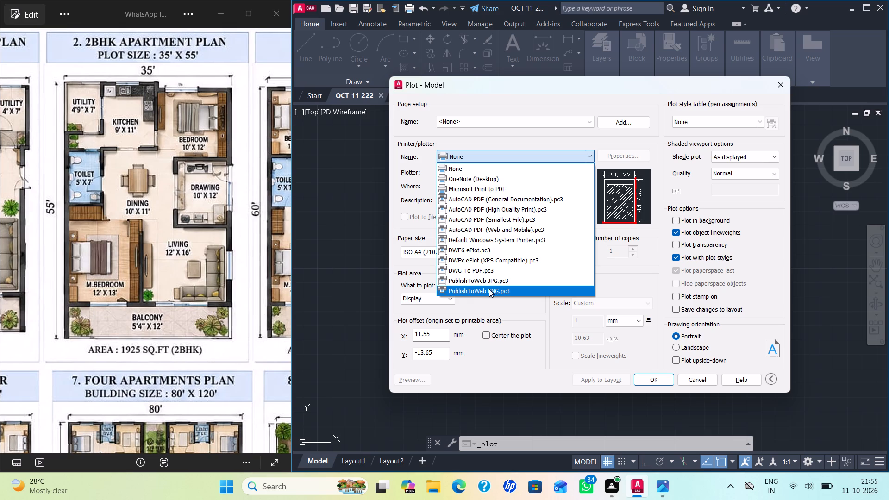
click(473, 270)
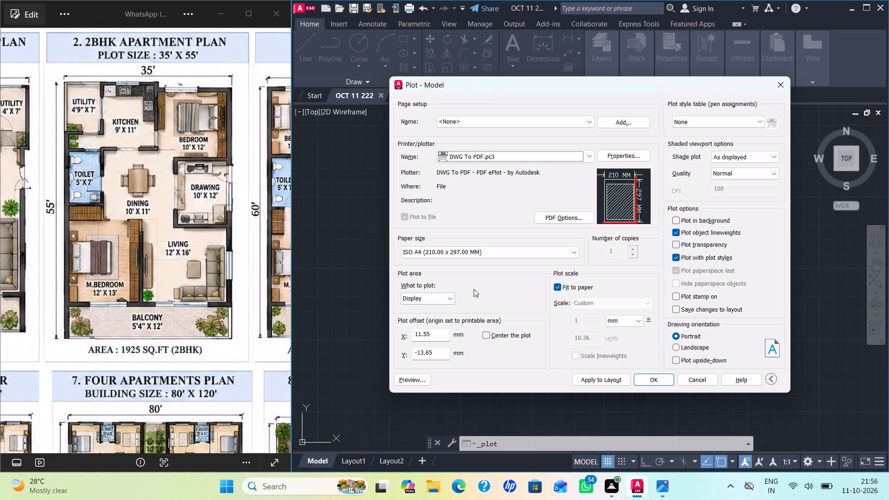
click(443, 294)
click(434, 330)
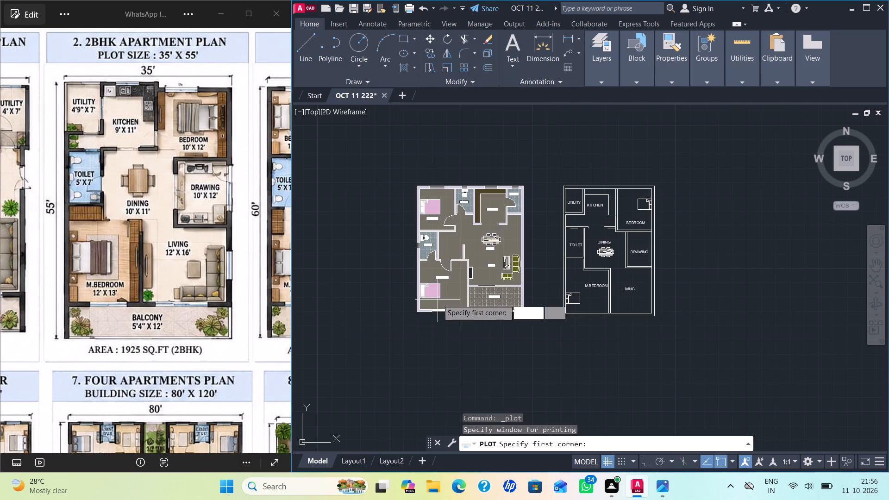
click(398, 168)
click(678, 339)
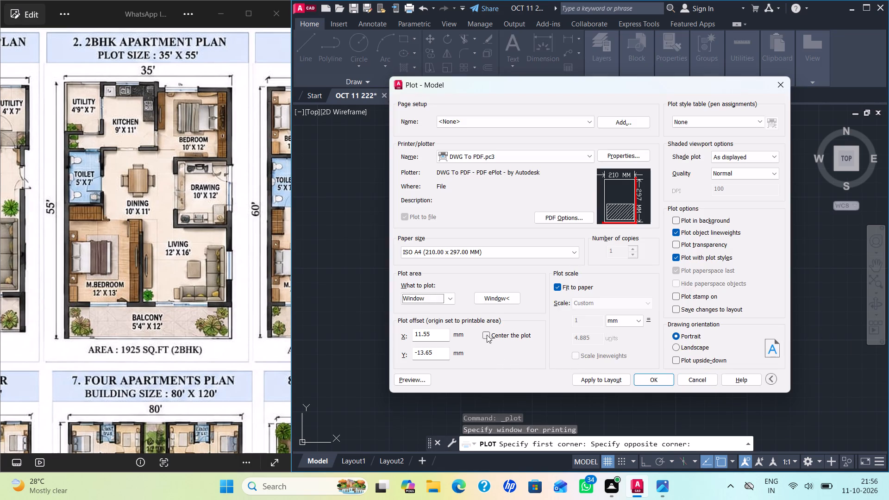
click(487, 331)
click(676, 345)
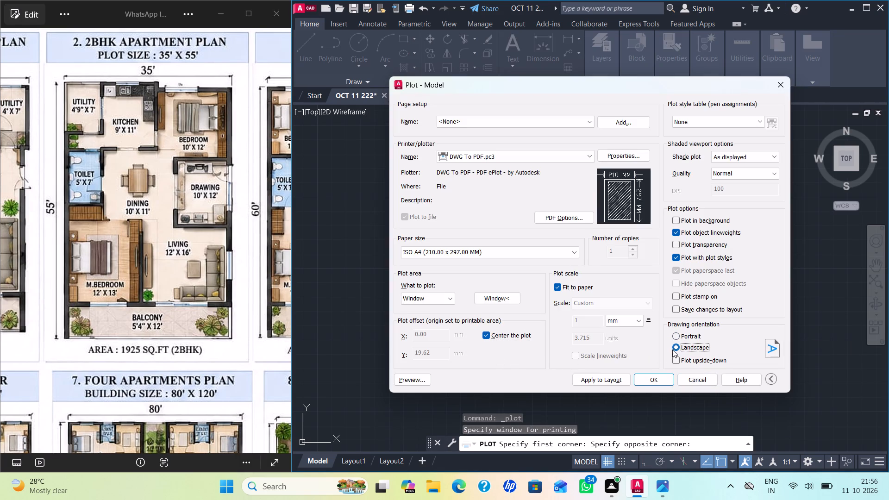
click(410, 379)
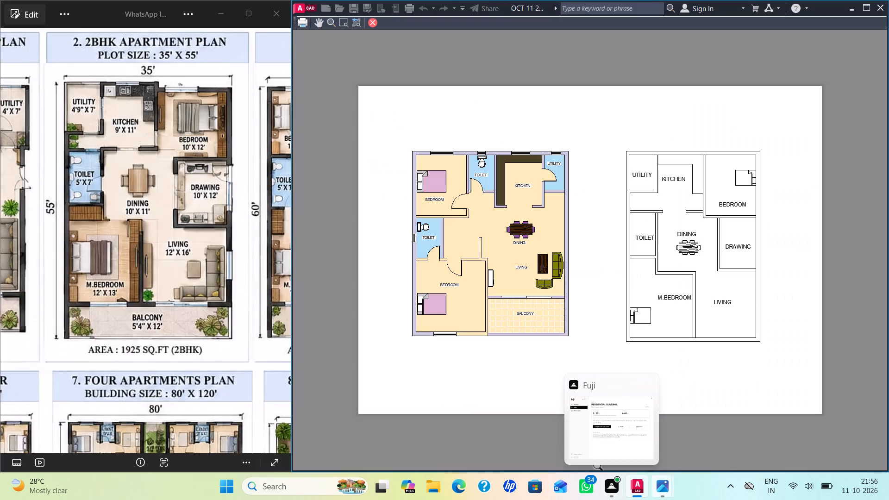
click(374, 20)
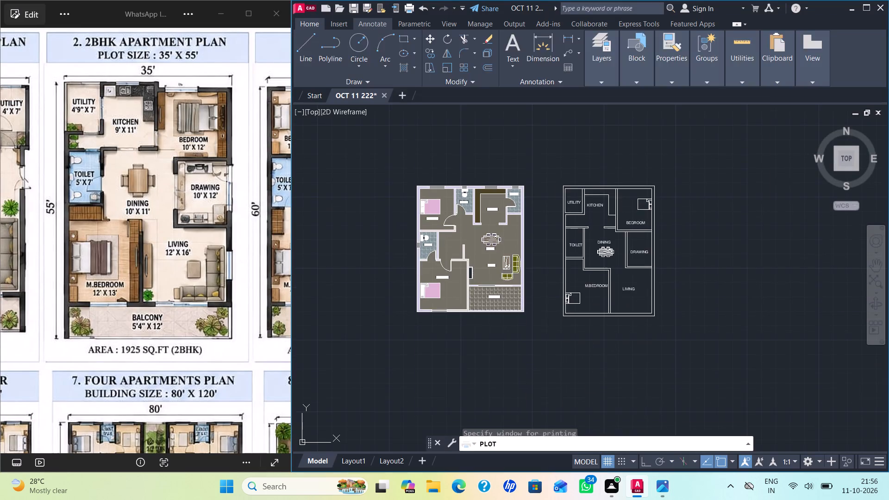
Plot the drawing to the Desktop as OCT 11 222-Model.pdf and dismiss the plot notification.
click(642, 377)
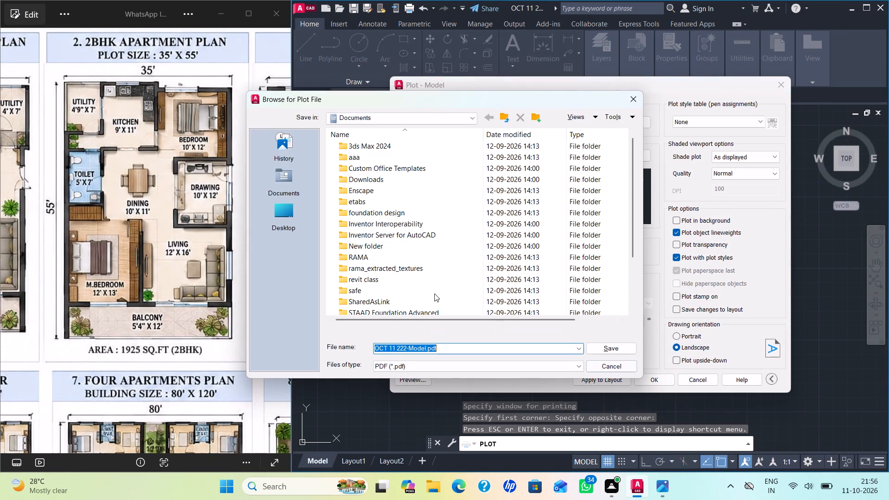
click(287, 204)
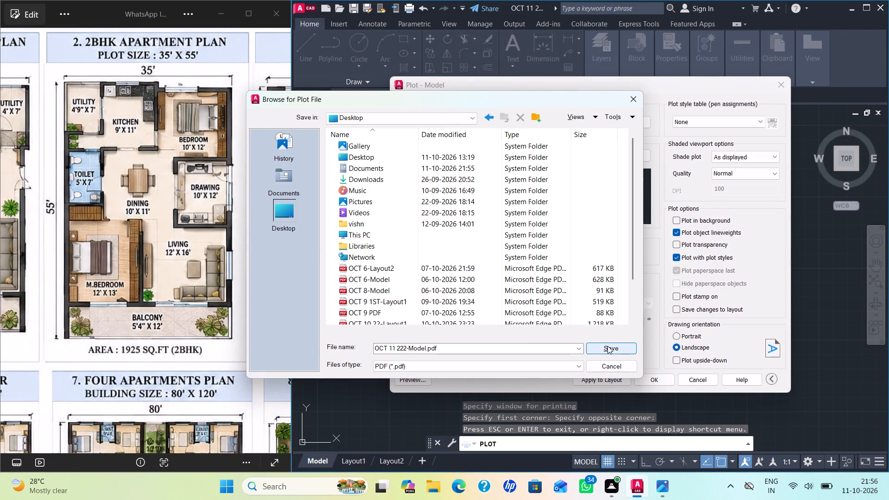
click(607, 346)
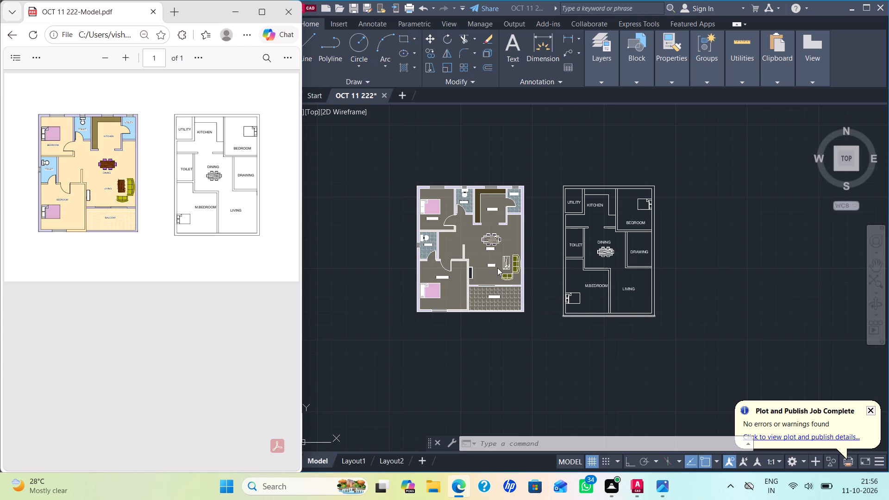
click(868, 410)
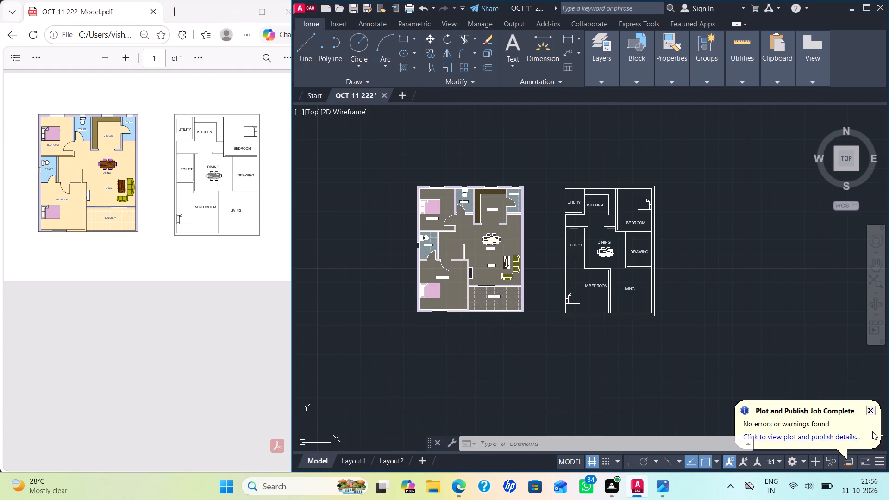
click(871, 410)
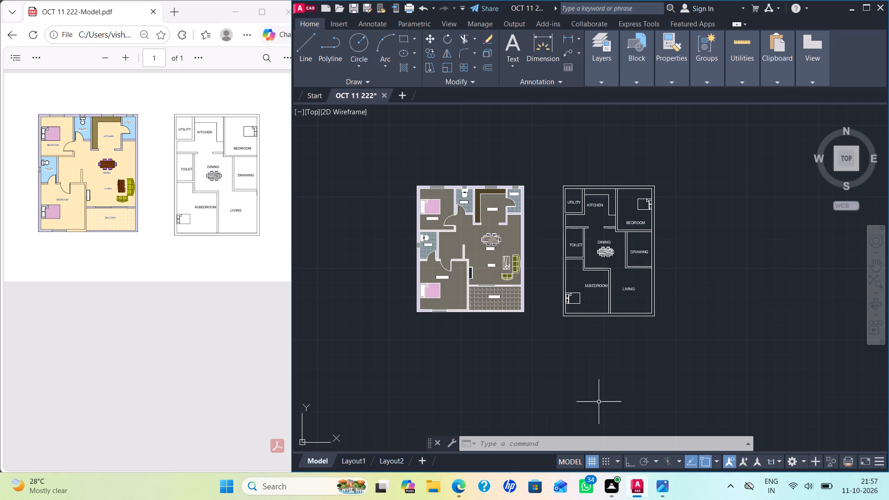
Query the drawing's log file path with the LOGFILENAME command.
click(543, 442)
key(l)
key(o)
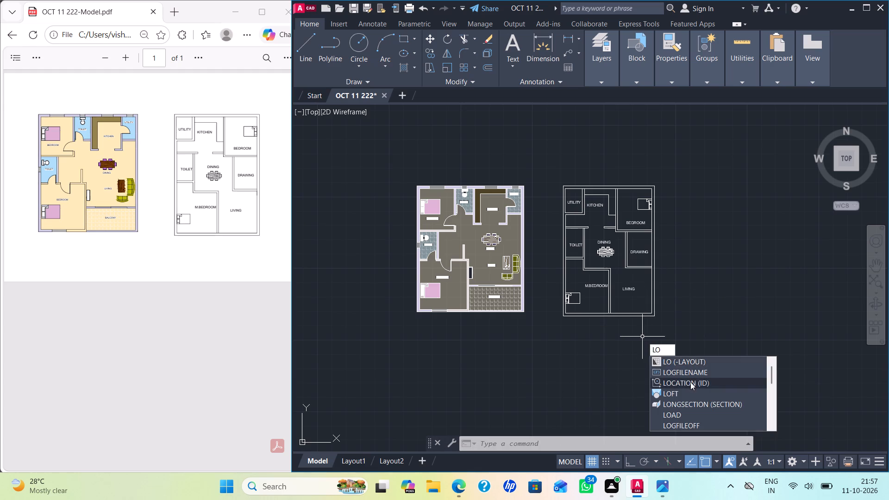
click(695, 368)
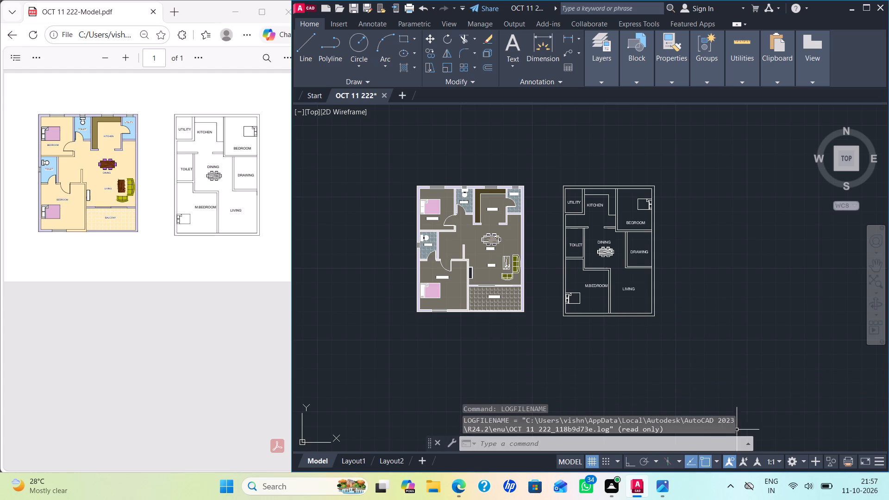